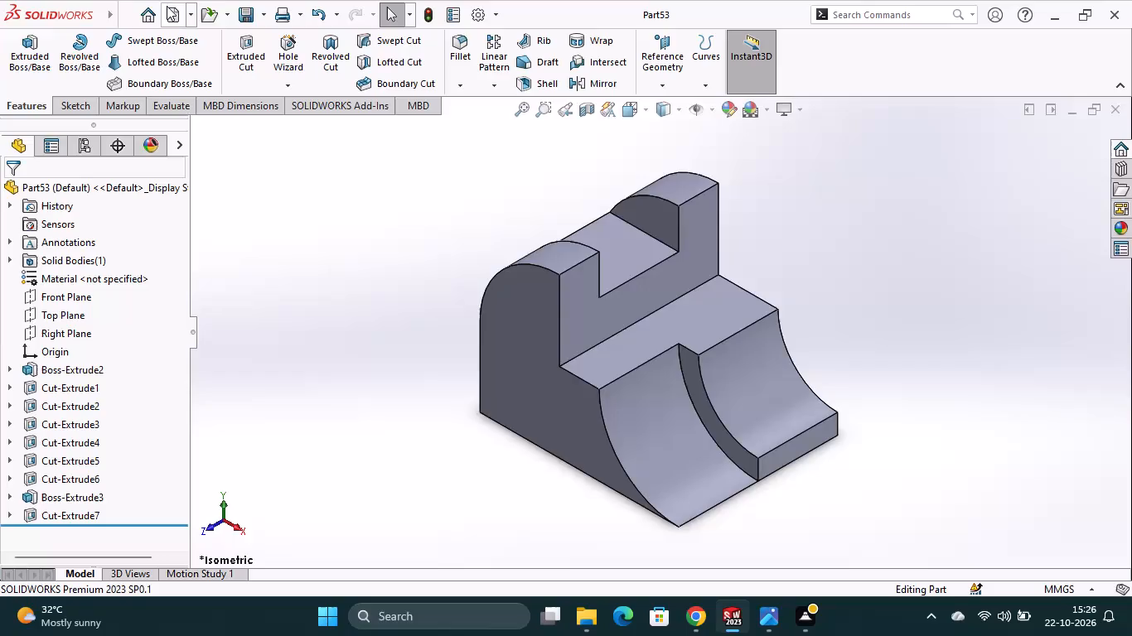
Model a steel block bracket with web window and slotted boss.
Create a new part document.
left_click(167, 8)
left_click(673, 518)
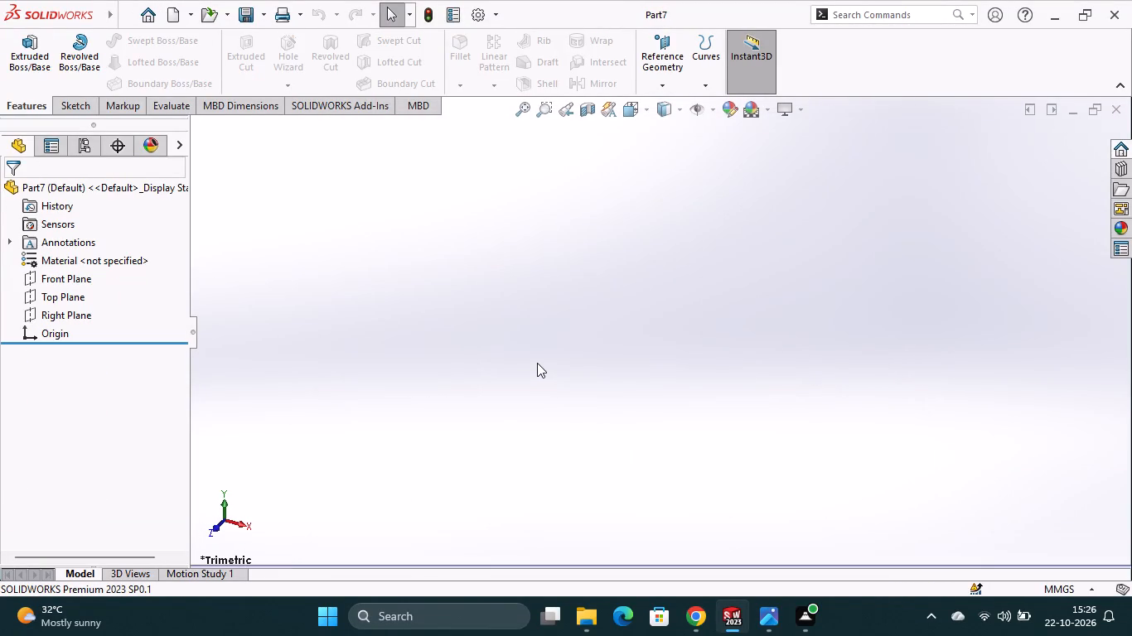
On the Top Plane, sketch a center rectangle about 254 mm wide, centred on the origin.
left_click(50, 293)
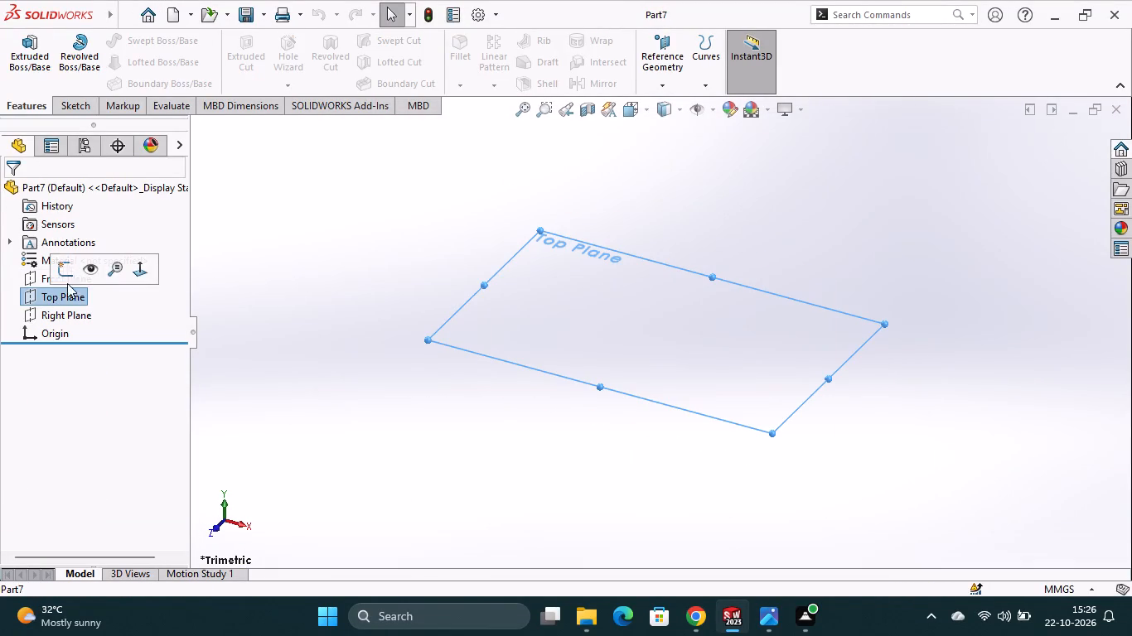
left_click(60, 273)
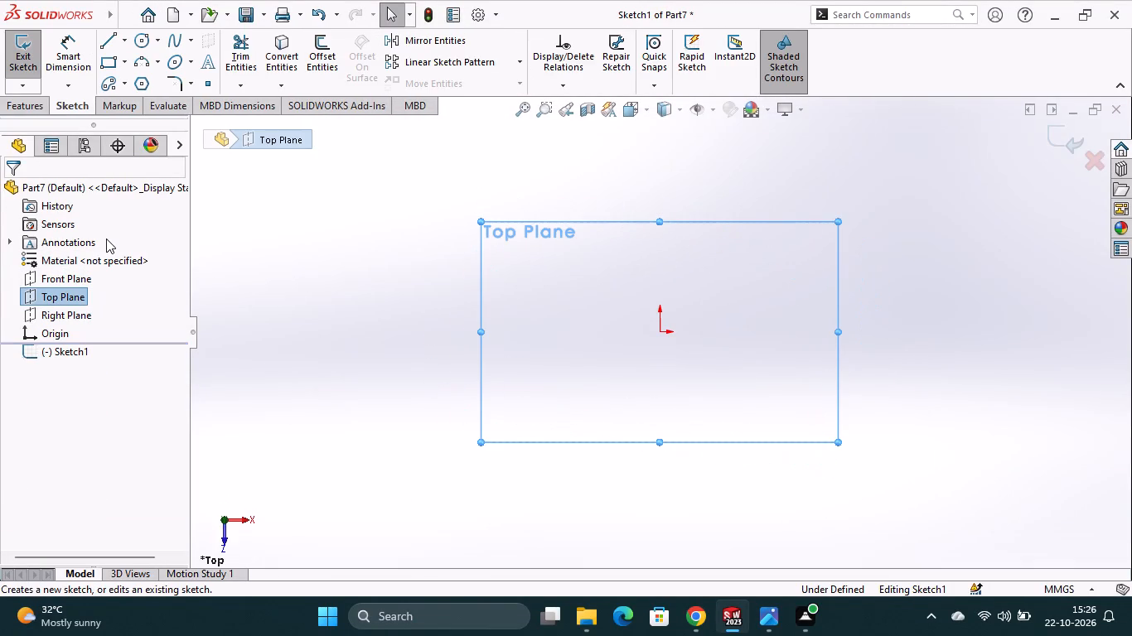
left_click(124, 59)
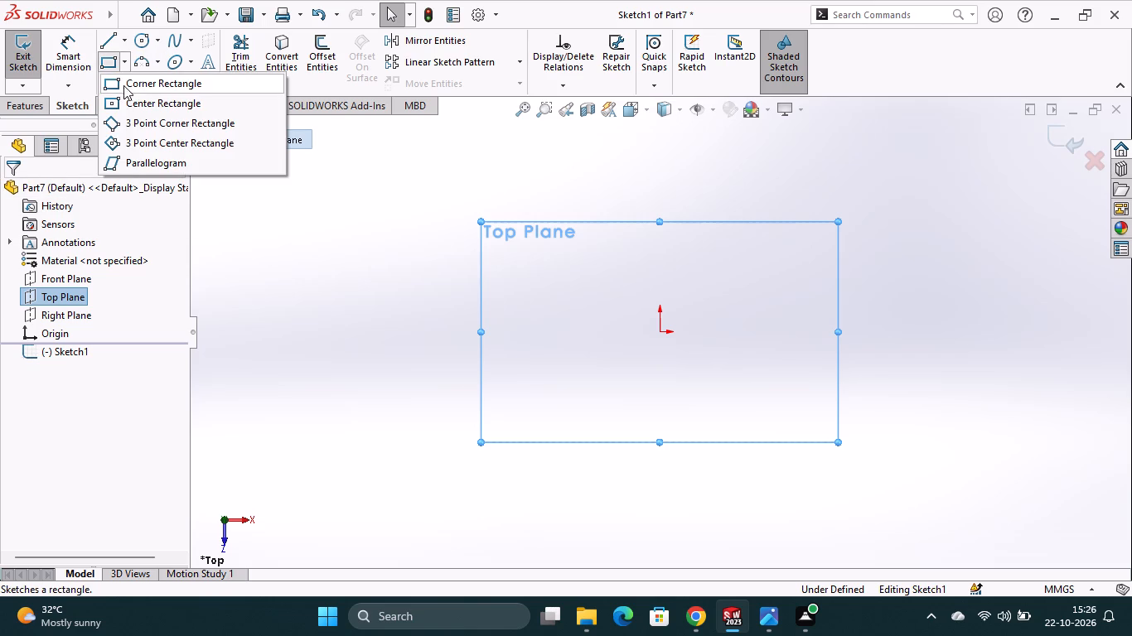
left_click(125, 108)
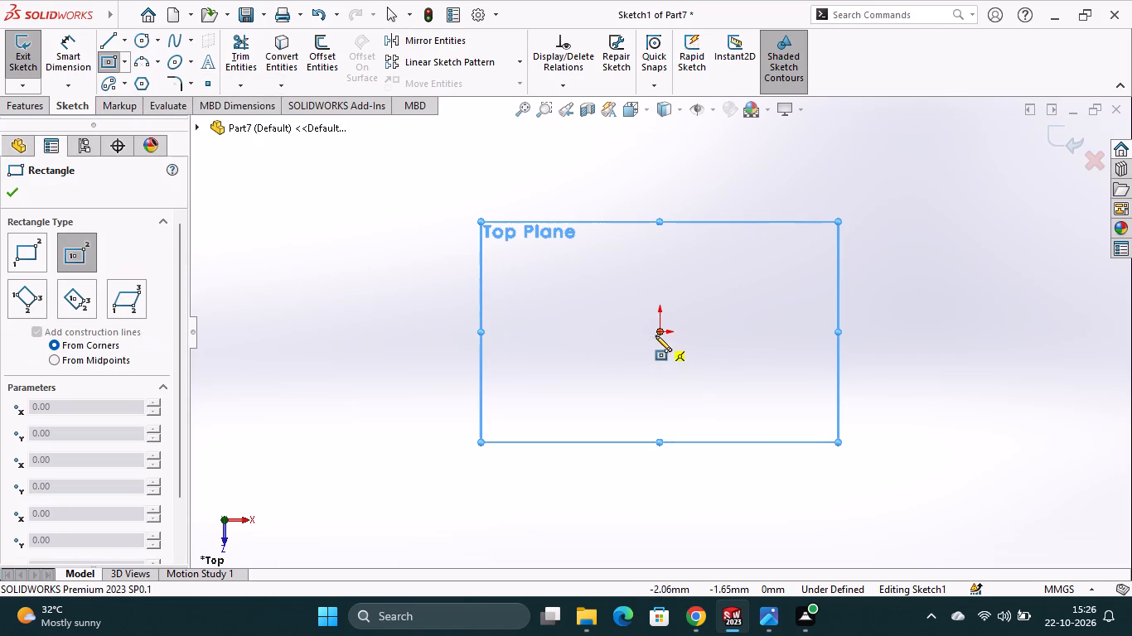
left_click(659, 331)
left_click(914, 176)
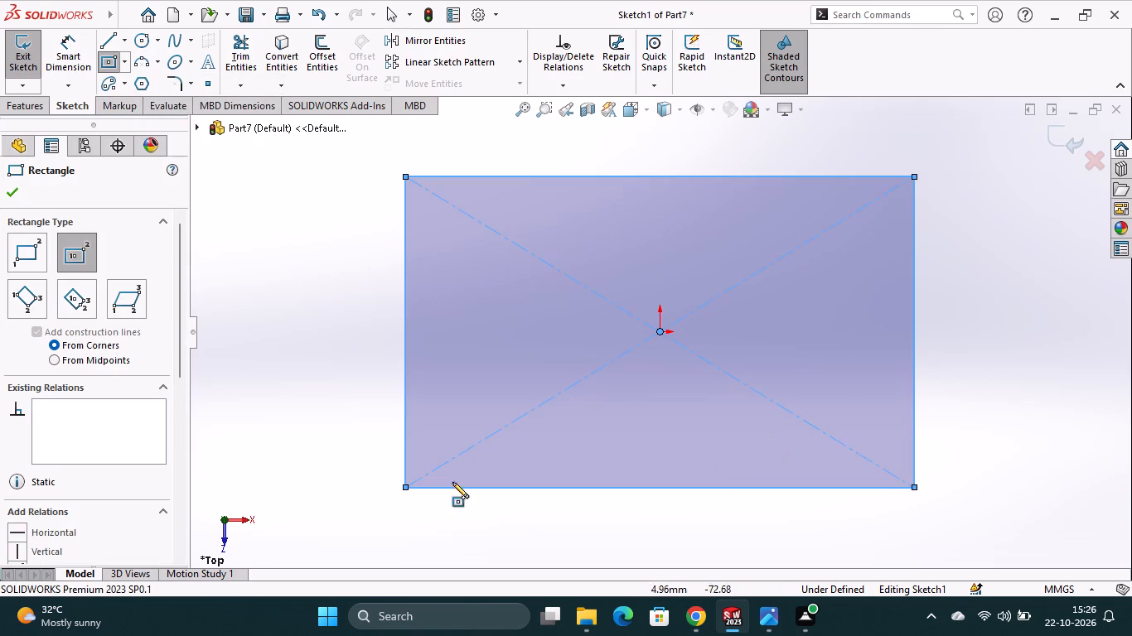
Dimension the rectangle's horizontal side at 90 mm and its vertical side at 50 mm.
left_click(69, 47)
scroll(652, 425, "up", 2)
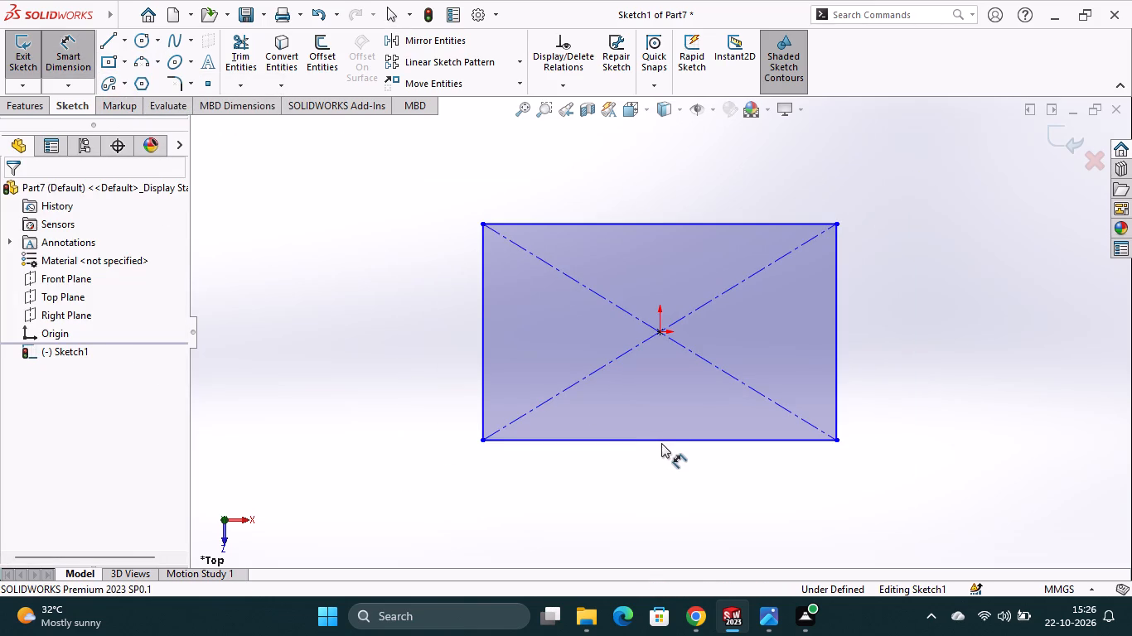
left_click(661, 443)
left_click(664, 439)
left_click(660, 461)
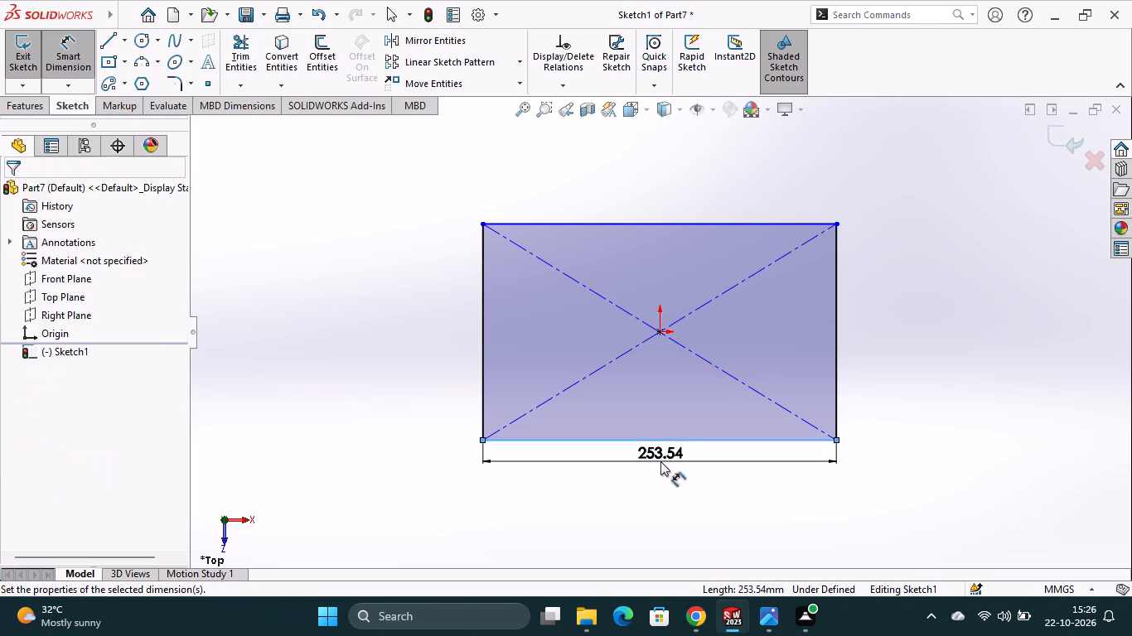
key("9")
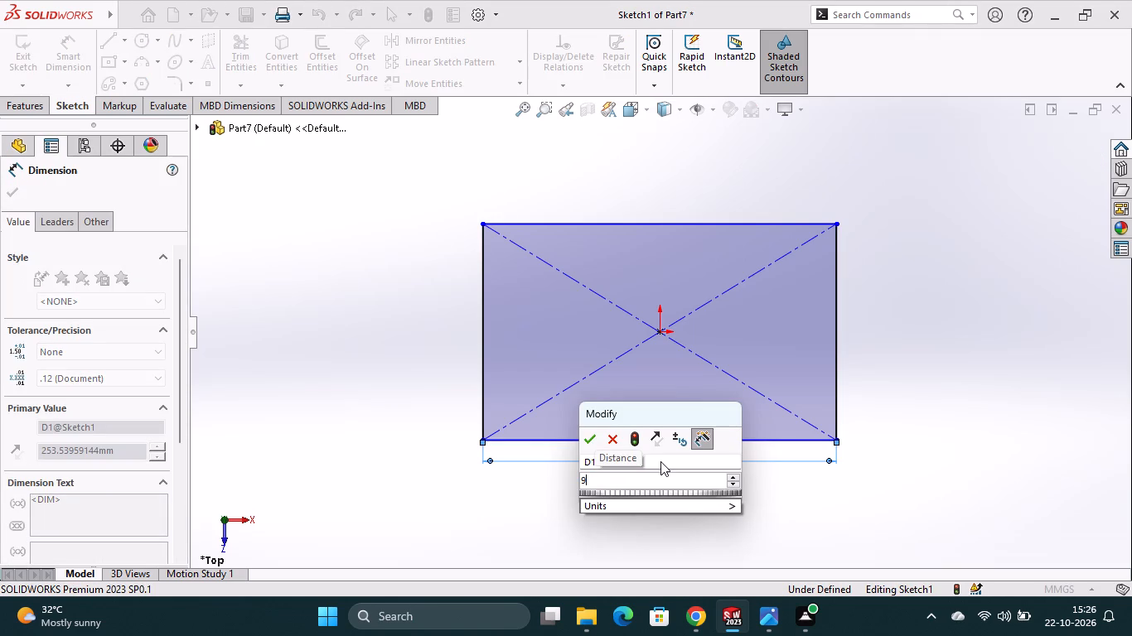
key("0")
key("Return")
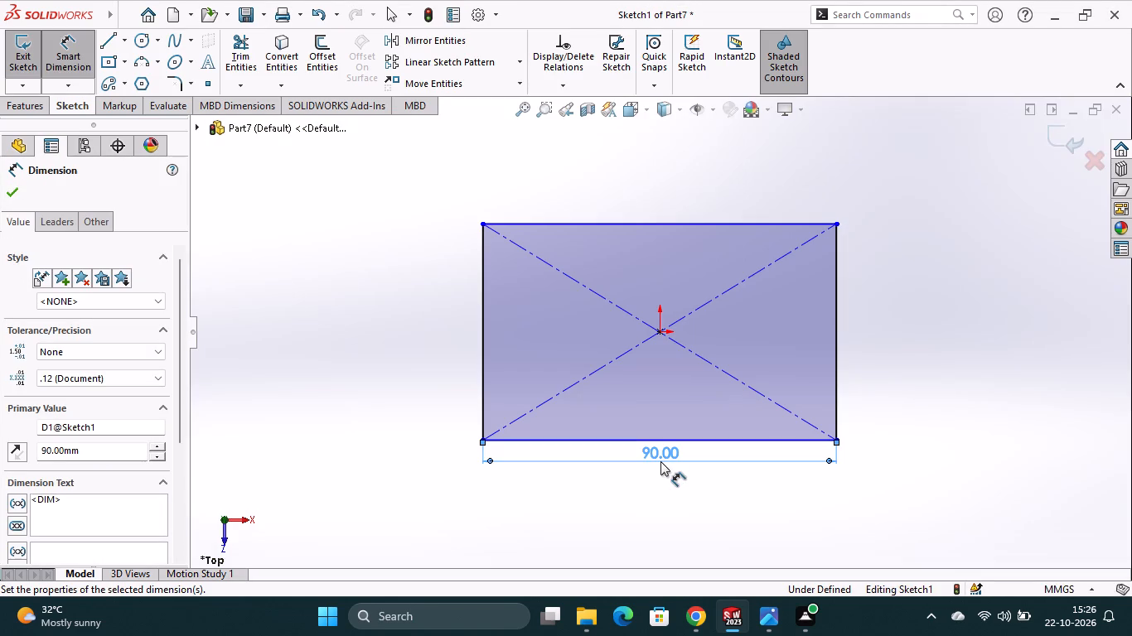
left_click(839, 364)
left_click(884, 338)
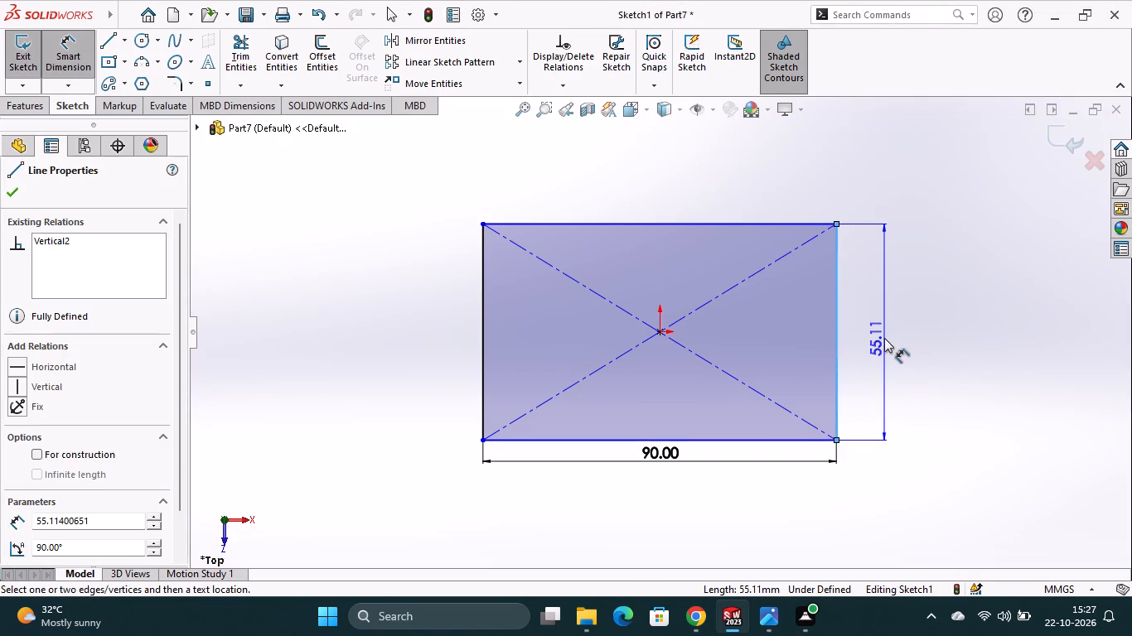
type("50")
key("Return")
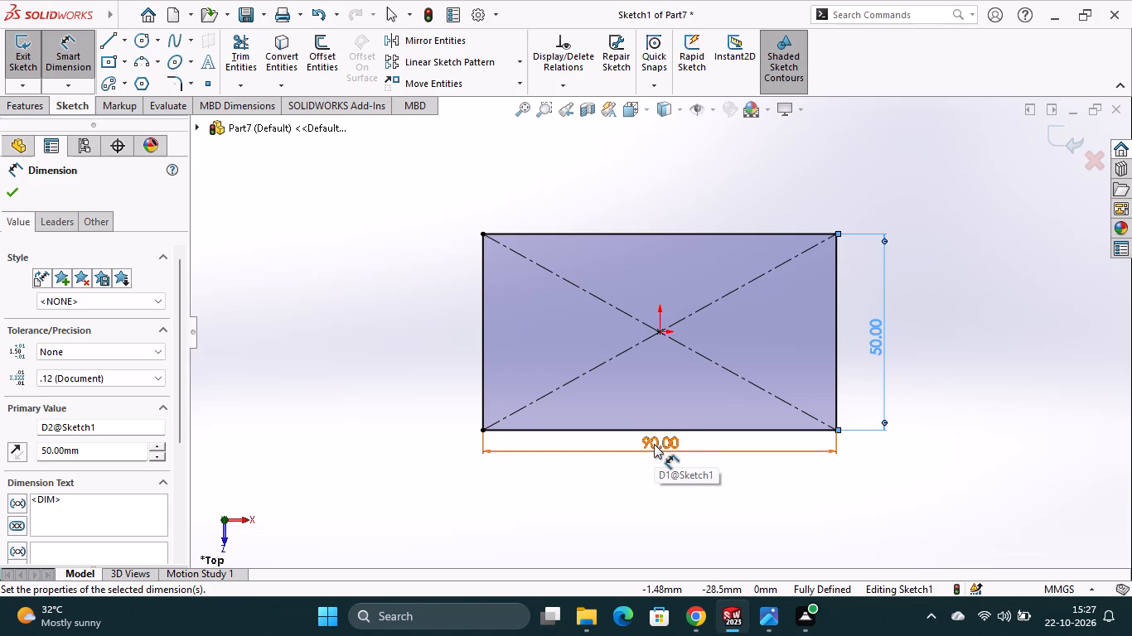
Swap the rectangle's proportions by setting its vertical dimension to 90 mm and its horizontal dimension to 50 mm.
double_click(878, 342)
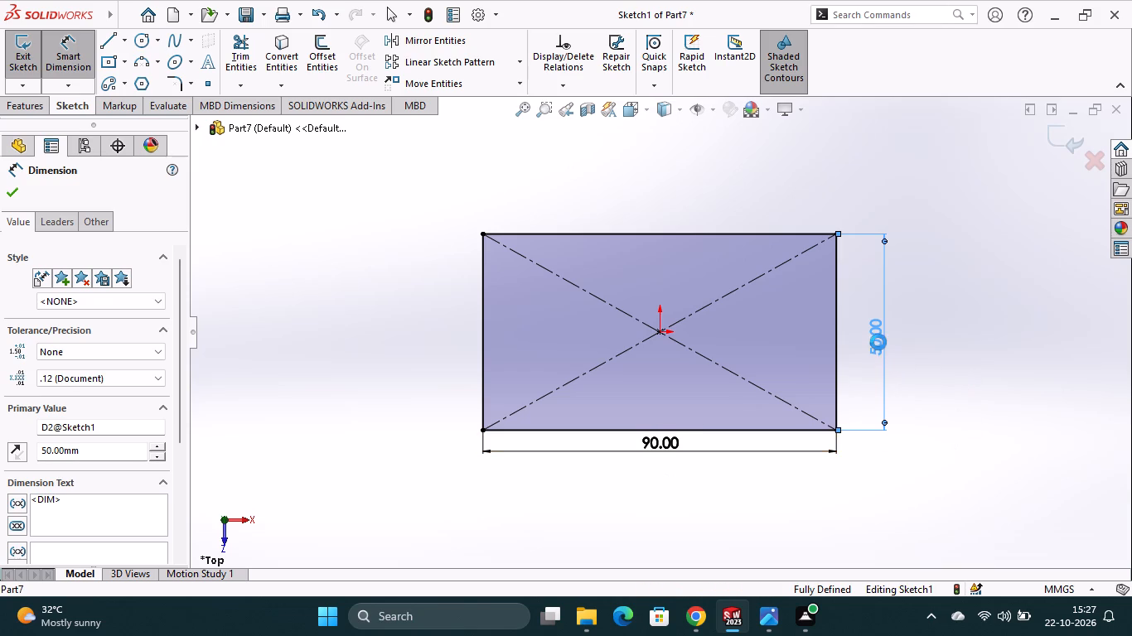
type("90")
key("Return")
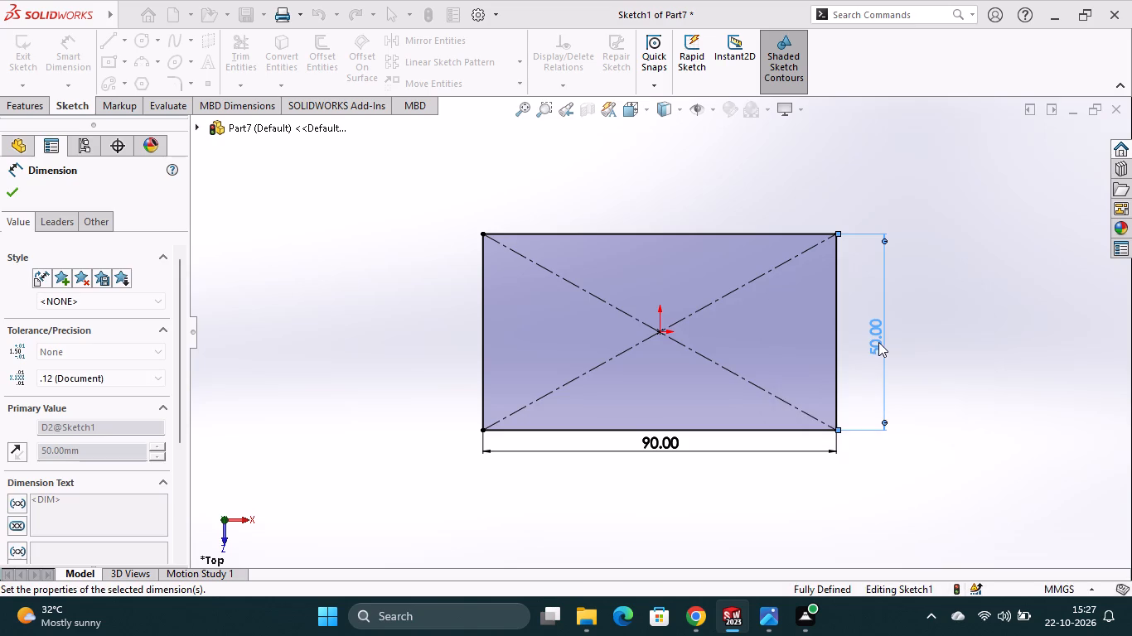
double_click(652, 527)
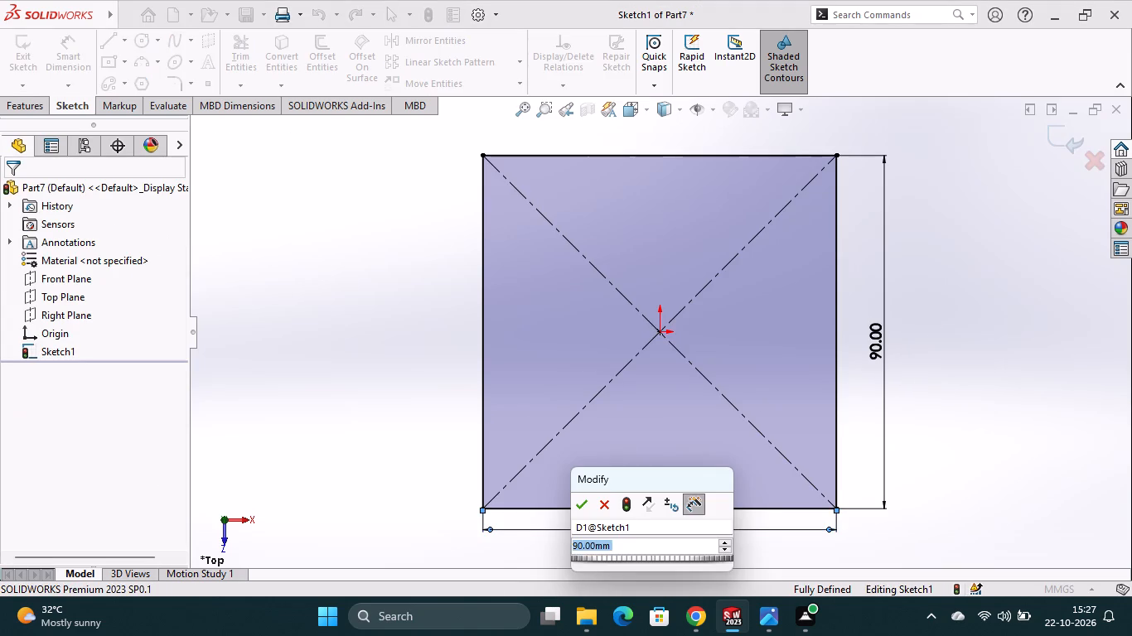
type("50")
key("Return")
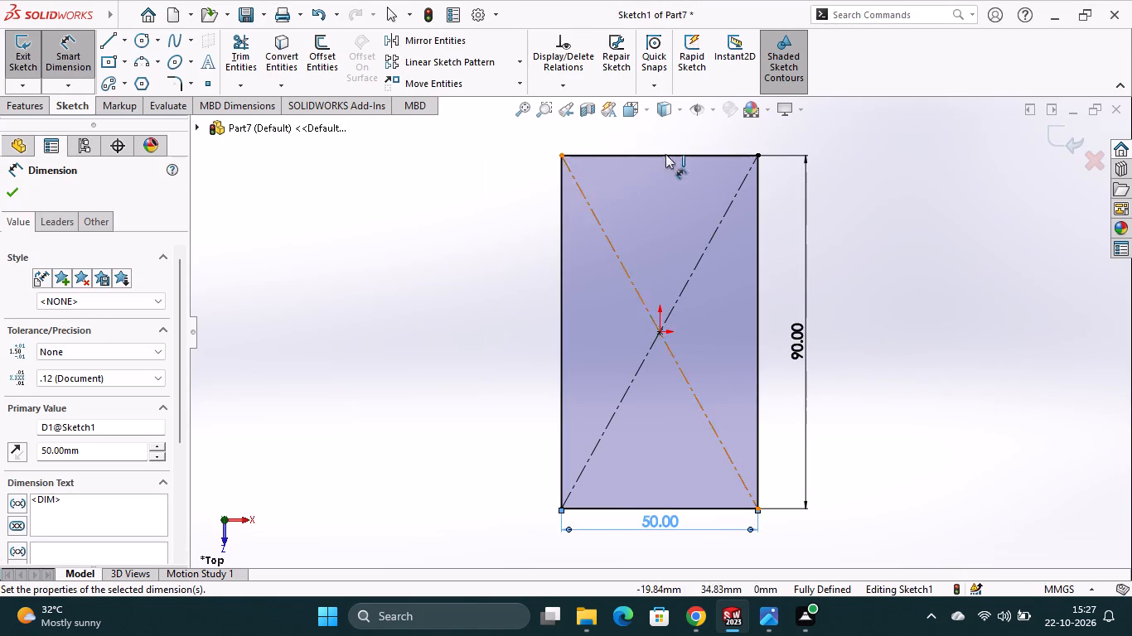
Extrude the rectangle as a blind boss 10 mm deep, working in the isometric view.
left_click(647, 113)
left_click(728, 152)
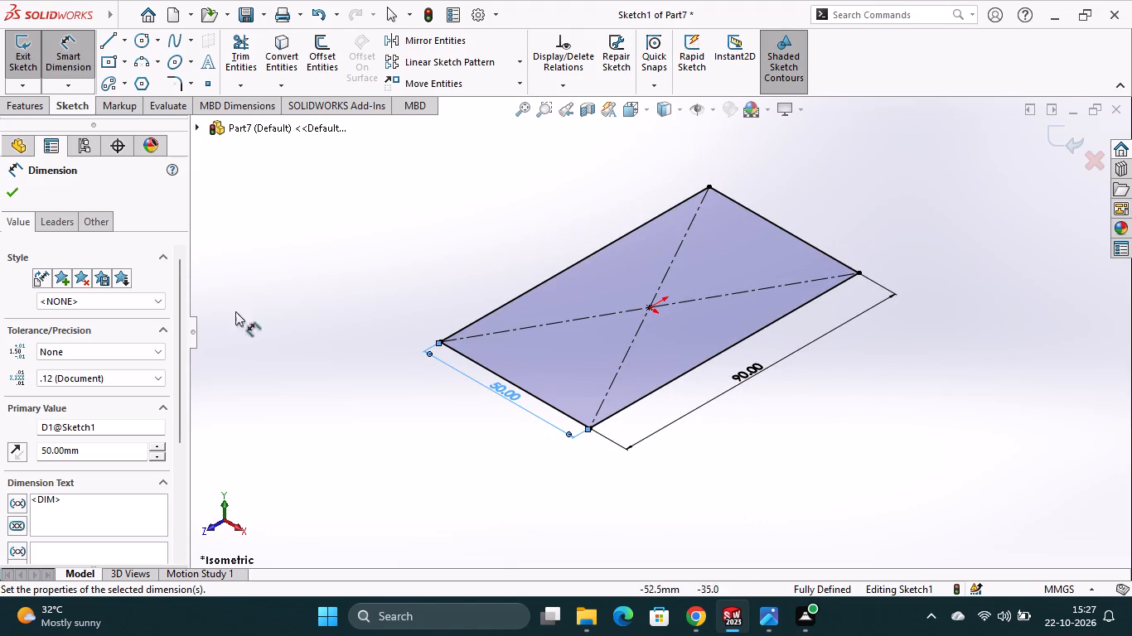
left_click(35, 104)
left_click(36, 61)
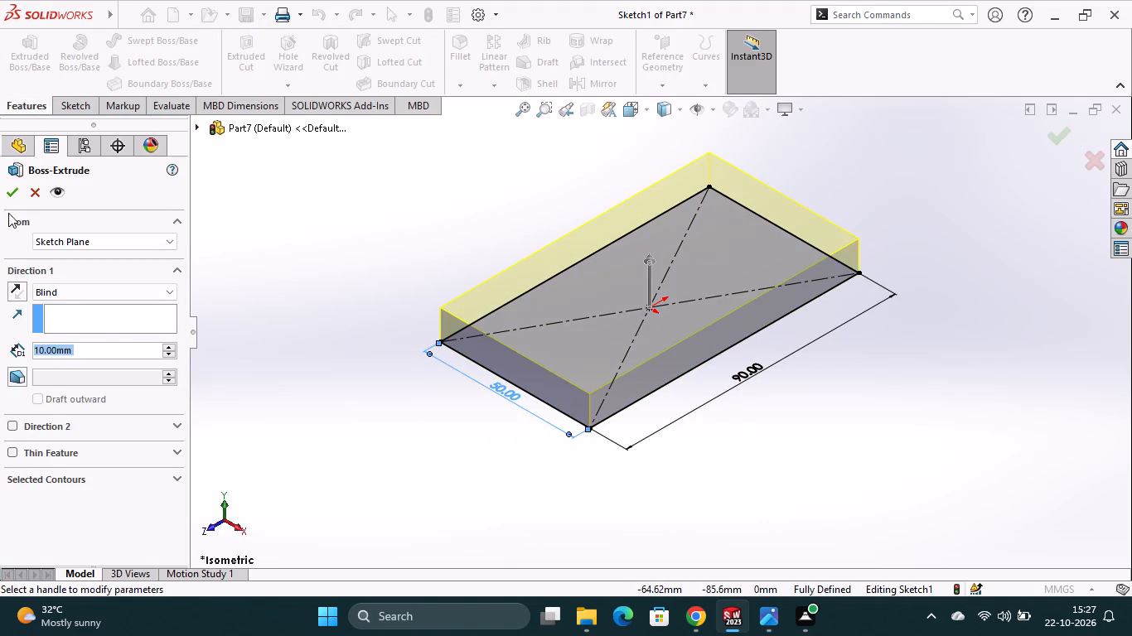
left_click(8, 190)
left_click(433, 470)
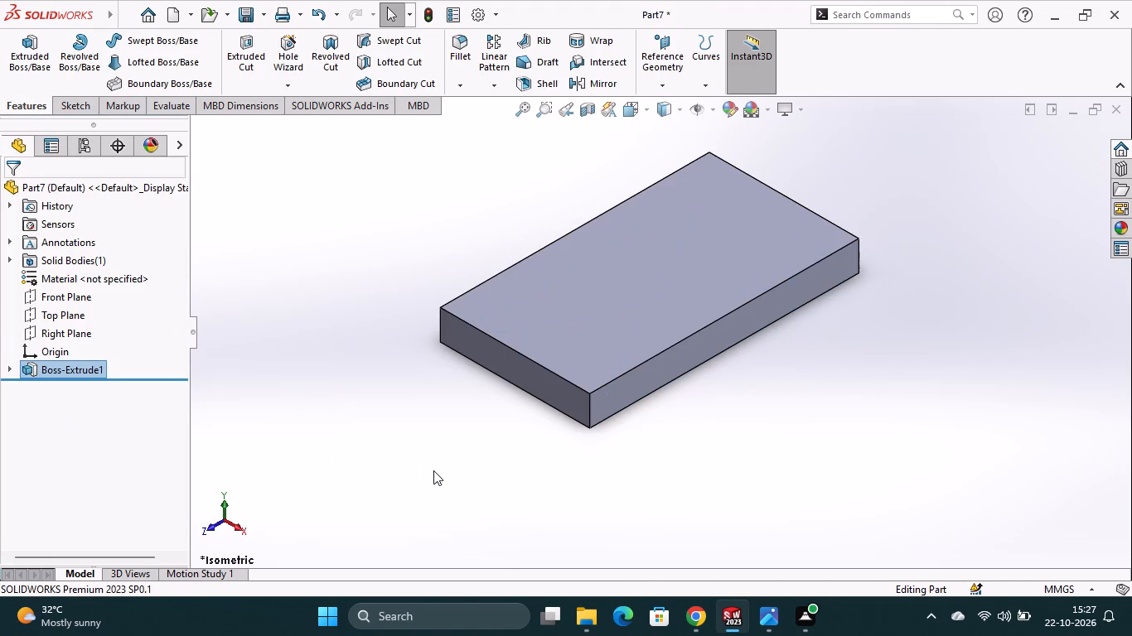
Start a sketch on the block's 90 mm long side face and draw a vertical centerline about 43.5 mm upward from the origin.
middle_click_drag(440, 469, 602, 521)
left_click(730, 313)
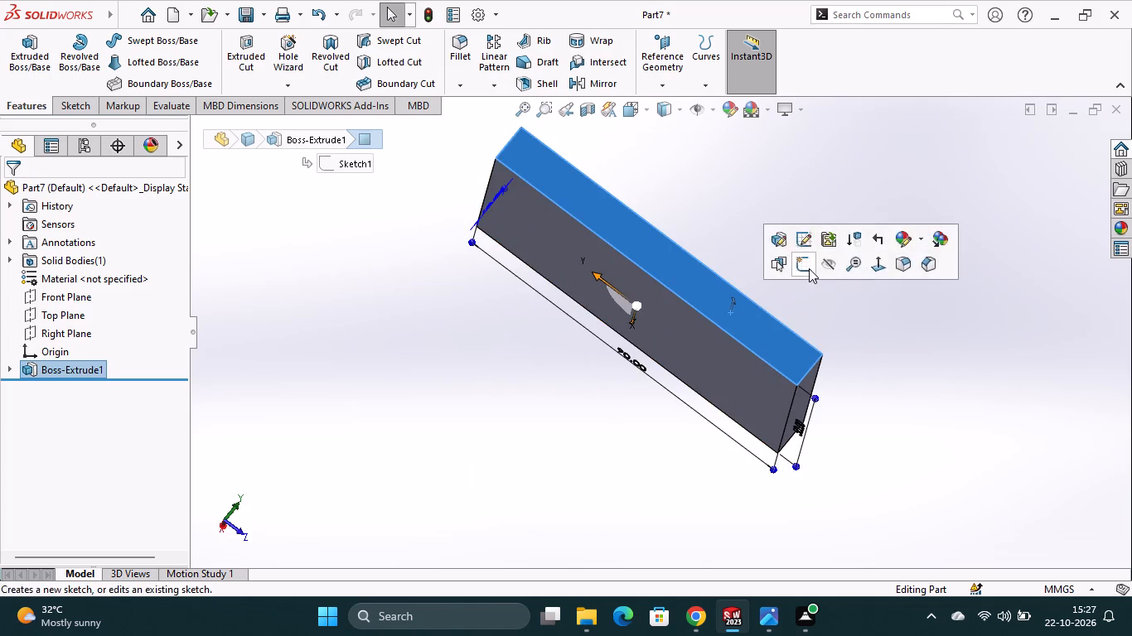
left_click(809, 268)
scroll(689, 306, "up", 1)
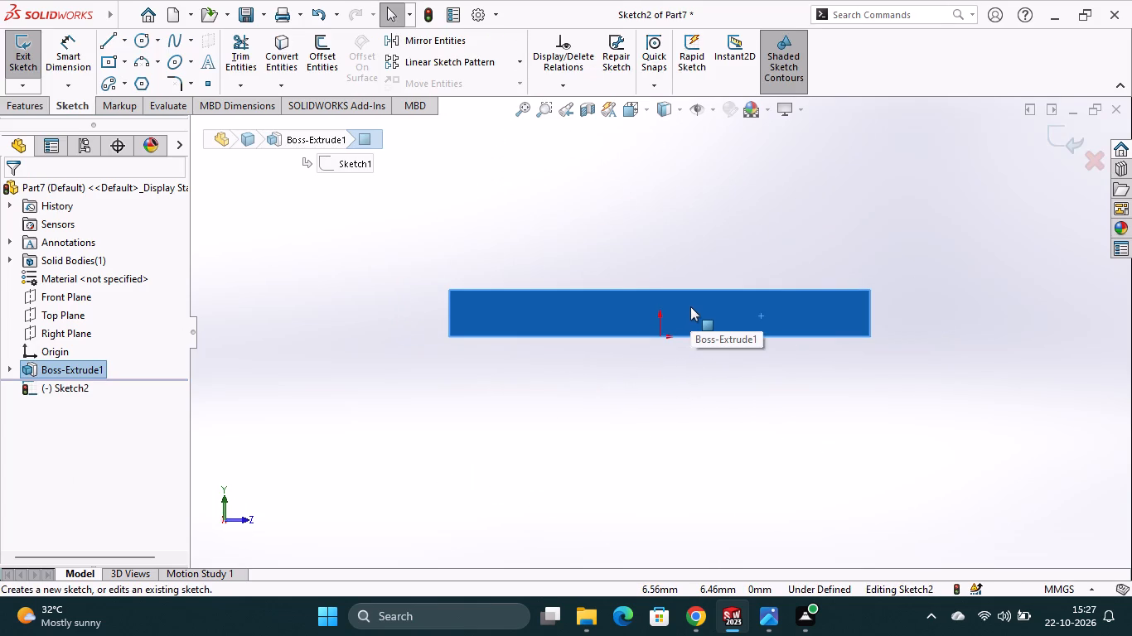
left_click(125, 38)
left_click(140, 83)
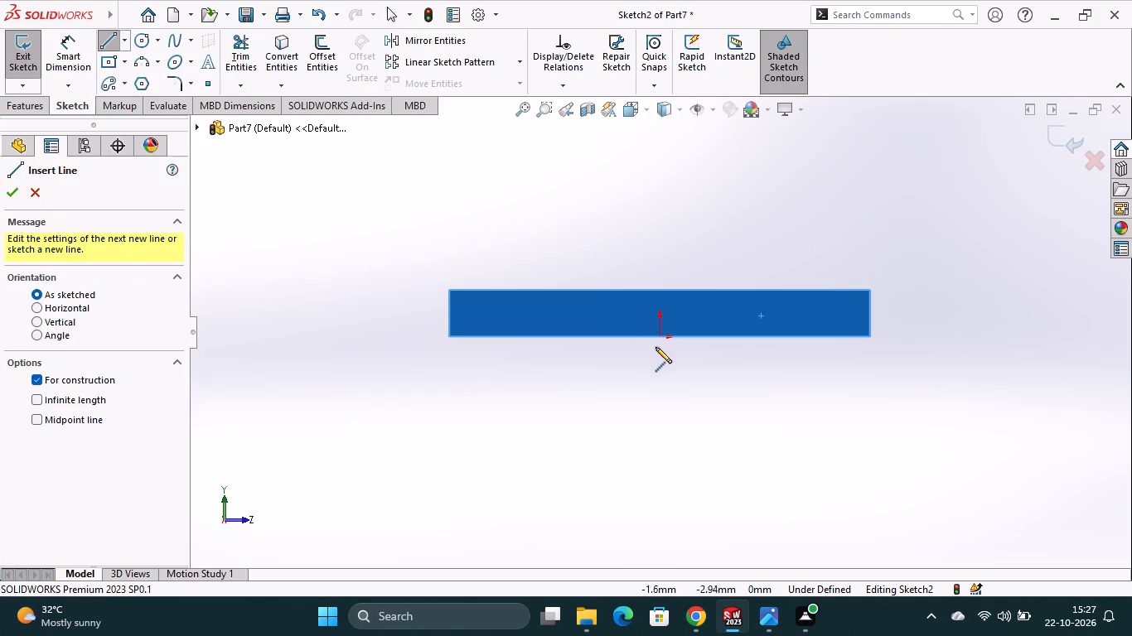
left_click(660, 336)
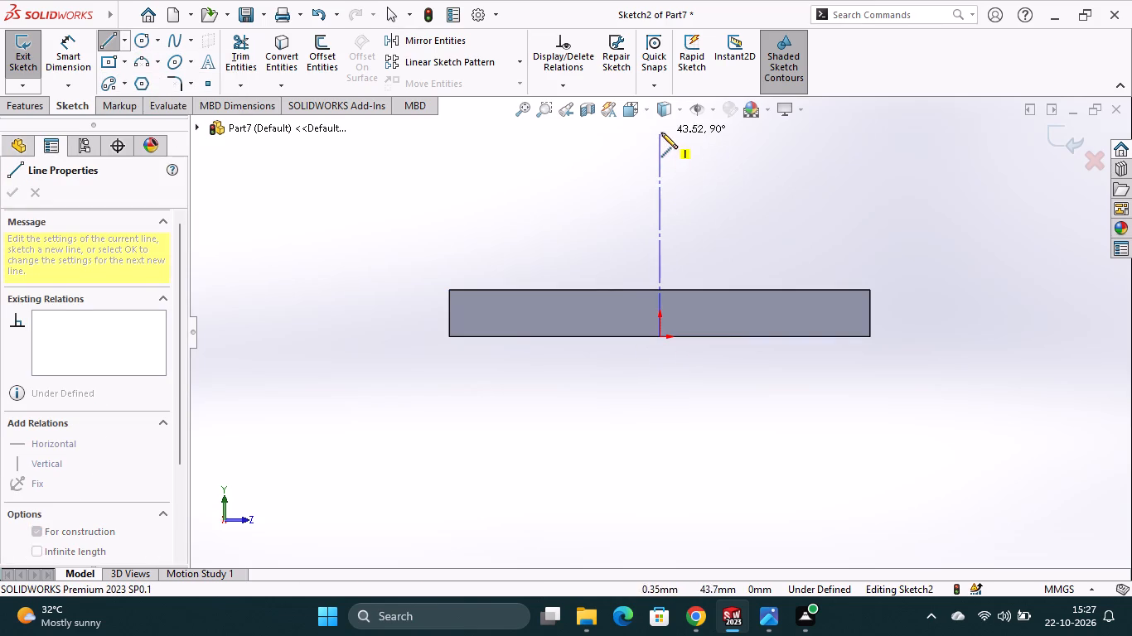
left_click(661, 132)
key("Escape")
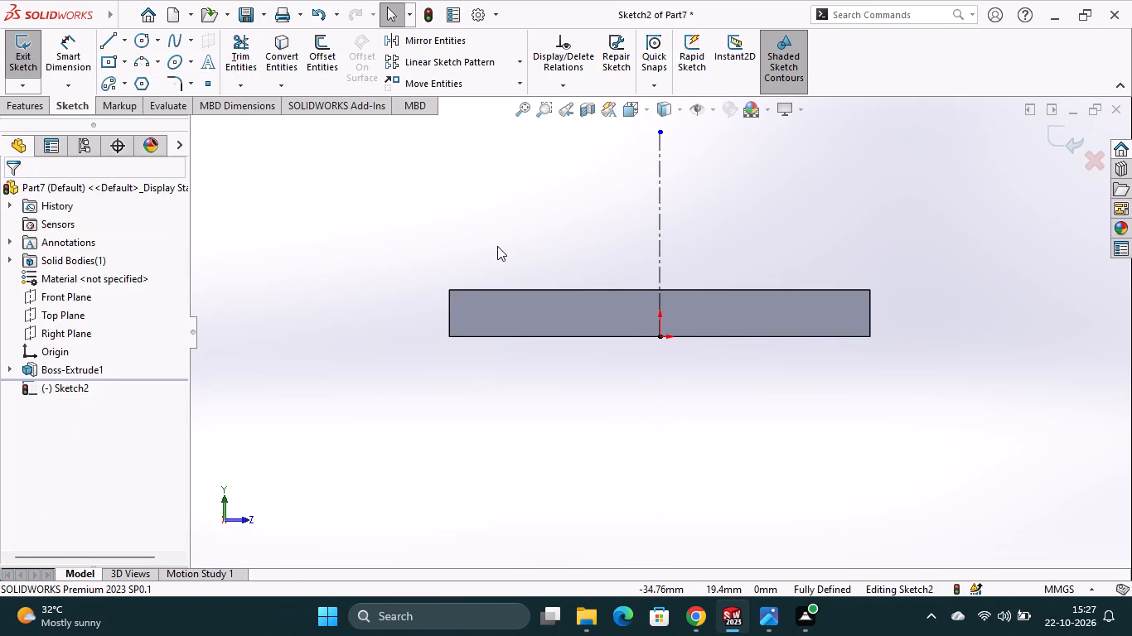
Stretch the centerline's upper endpoint to about 66 mm above the origin.
scroll(638, 261, "up", 2)
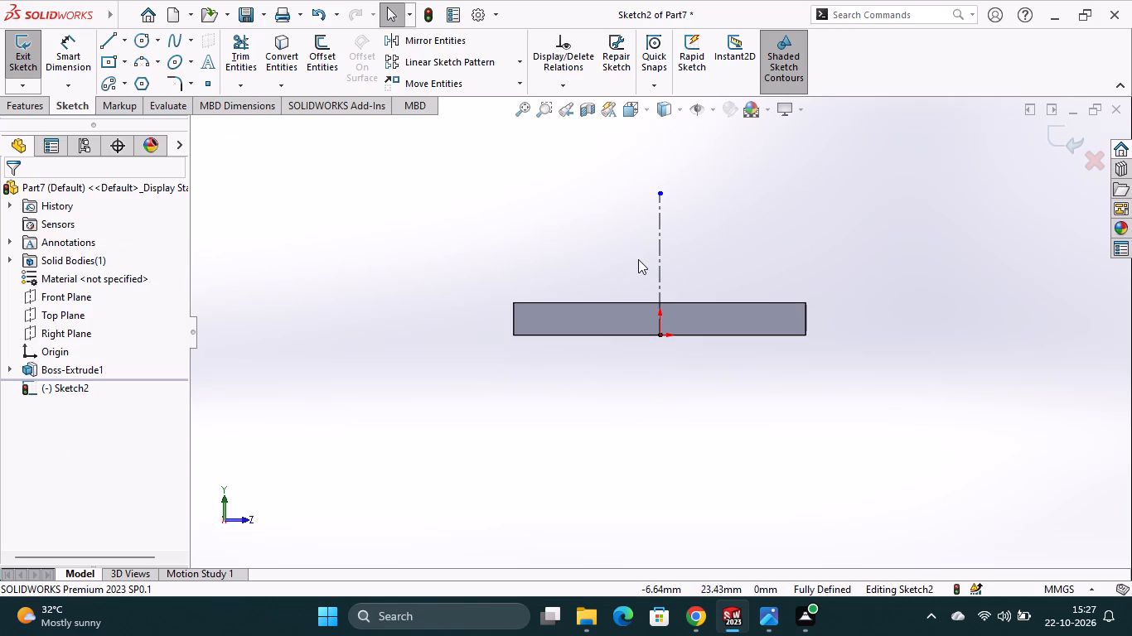
left_click_drag(659, 191, 663, 123)
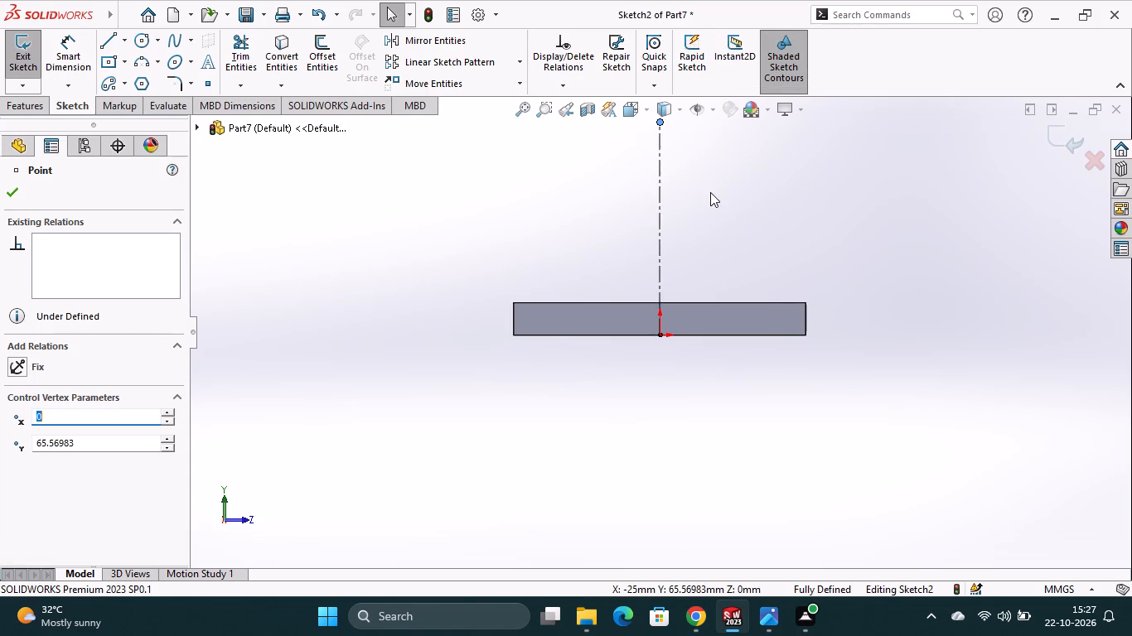
scroll(710, 192, "up", 3)
left_click_drag(660, 206, 660, 198)
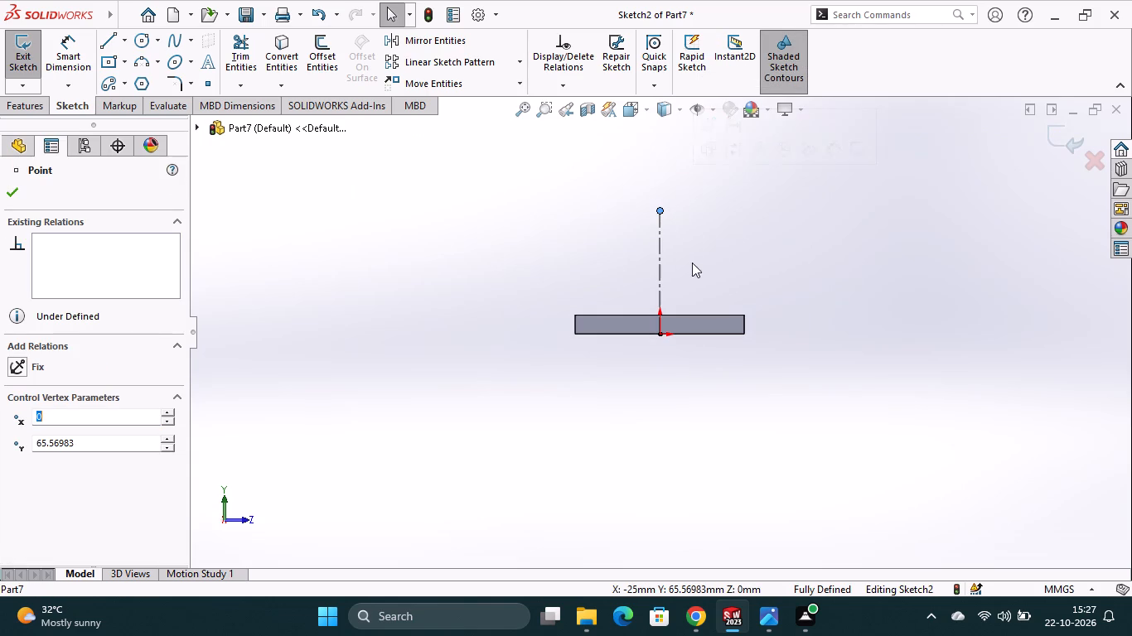
Sketch a horizontal line about 52 mm above the origin, joined to the block's upper corners by slanted lines about 50 mm long.
scroll(695, 270, "down", 7)
scroll(657, 301, "up", 1)
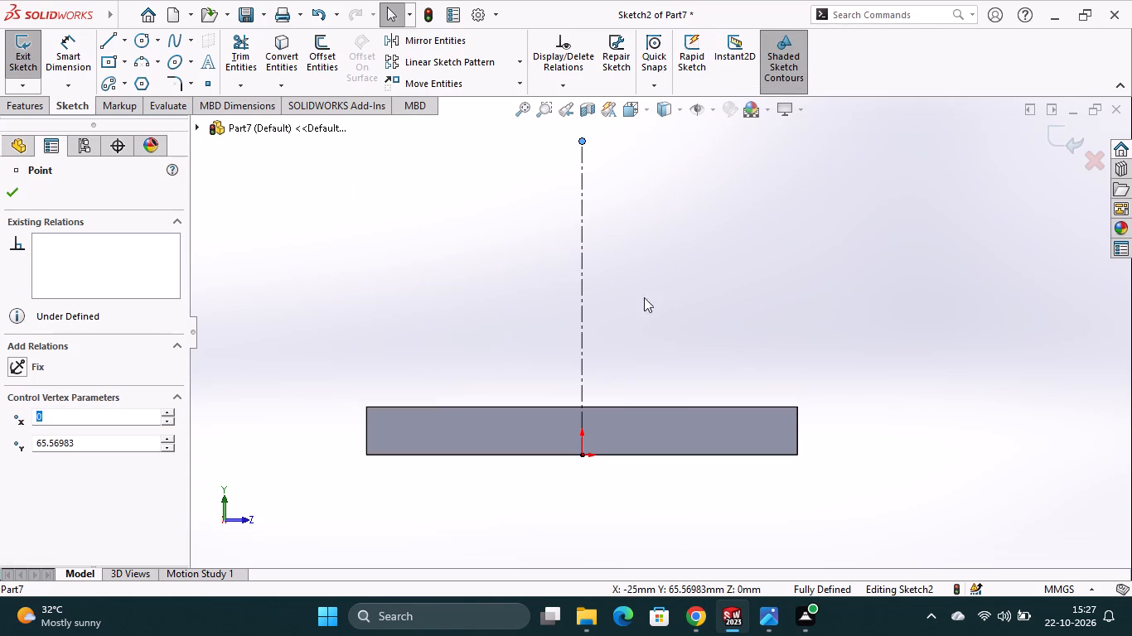
left_click(109, 45)
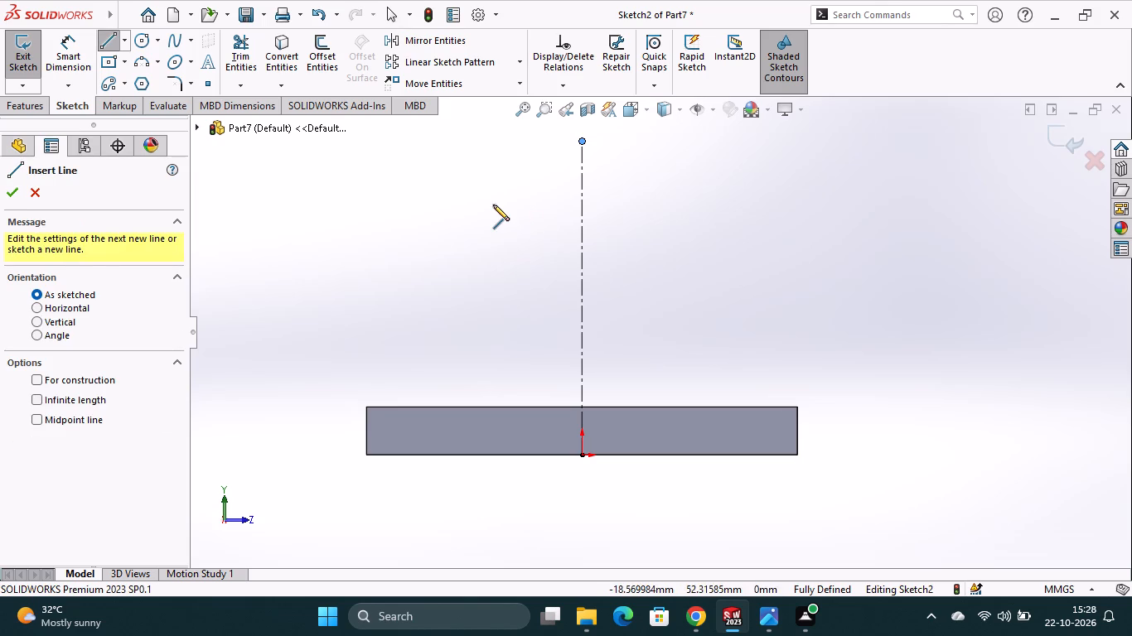
left_click(493, 204)
left_click(667, 205)
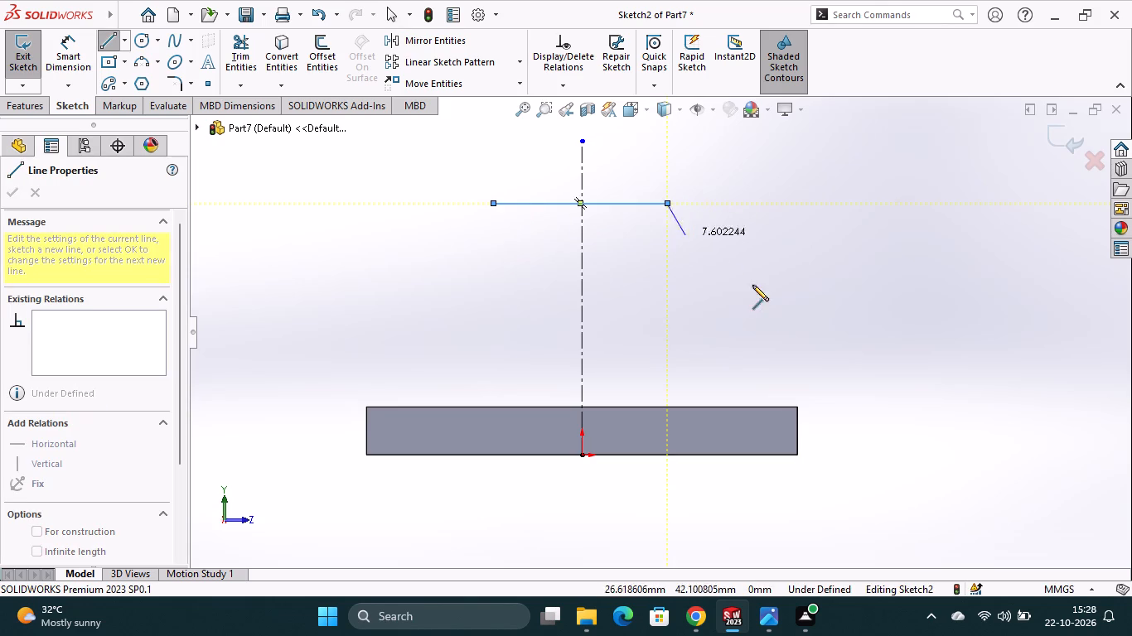
left_click(796, 407)
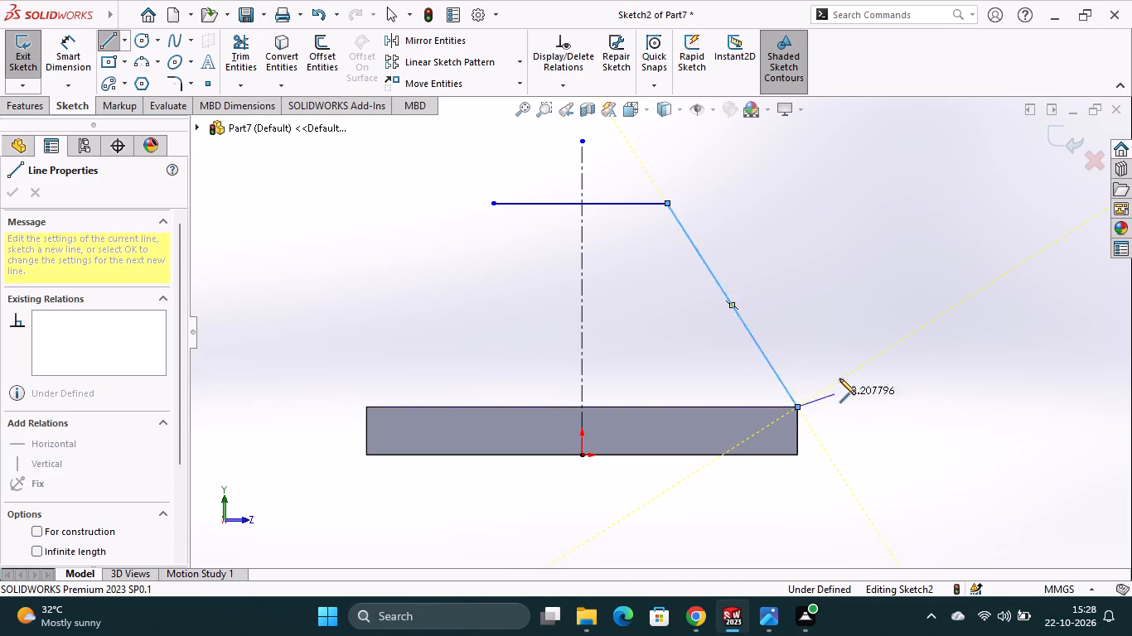
key("Escape")
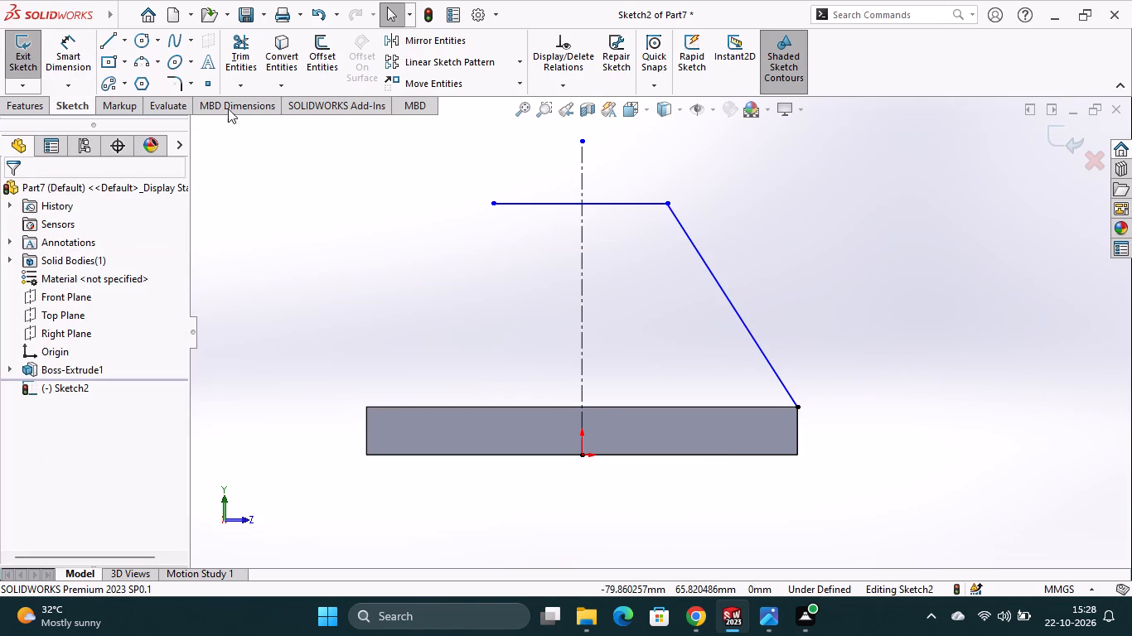
left_click(109, 44)
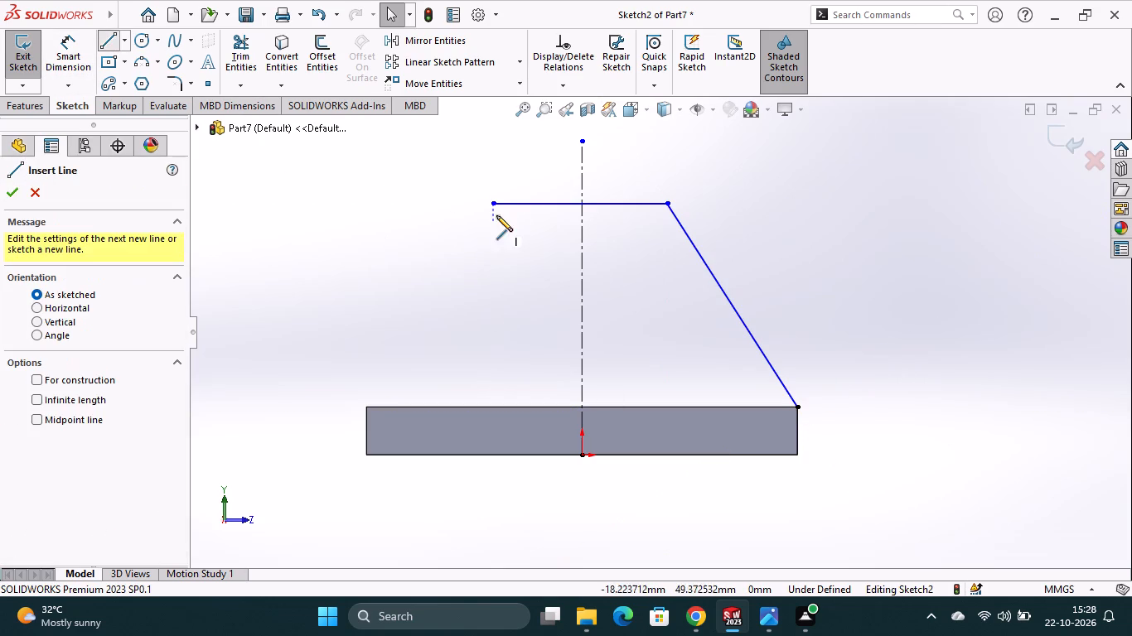
left_click(491, 204)
left_click(368, 407)
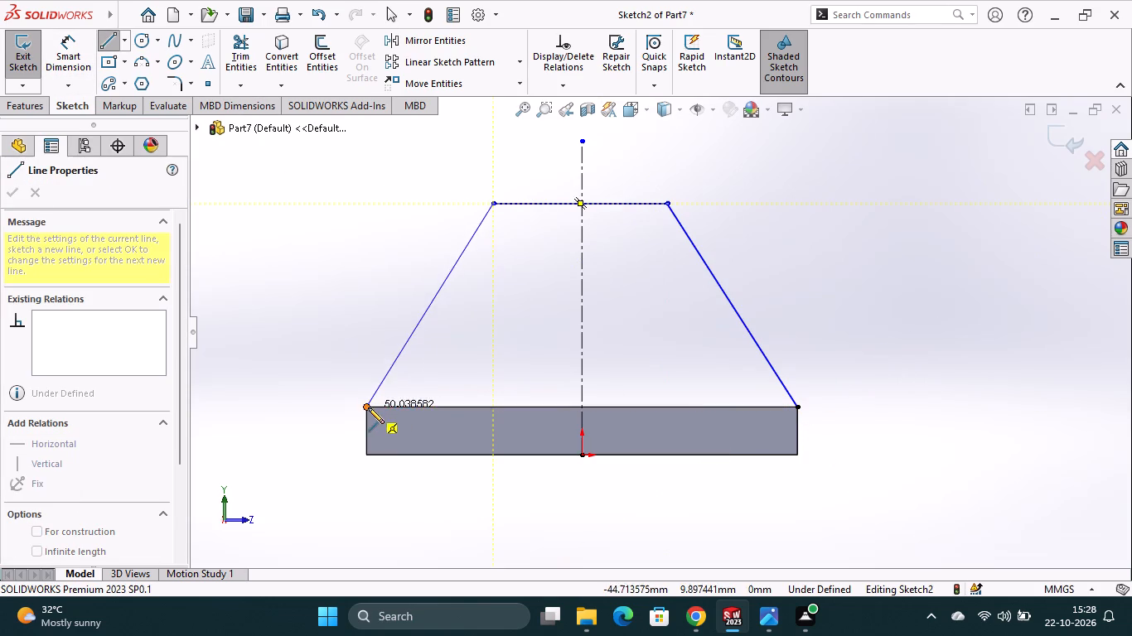
key("Escape")
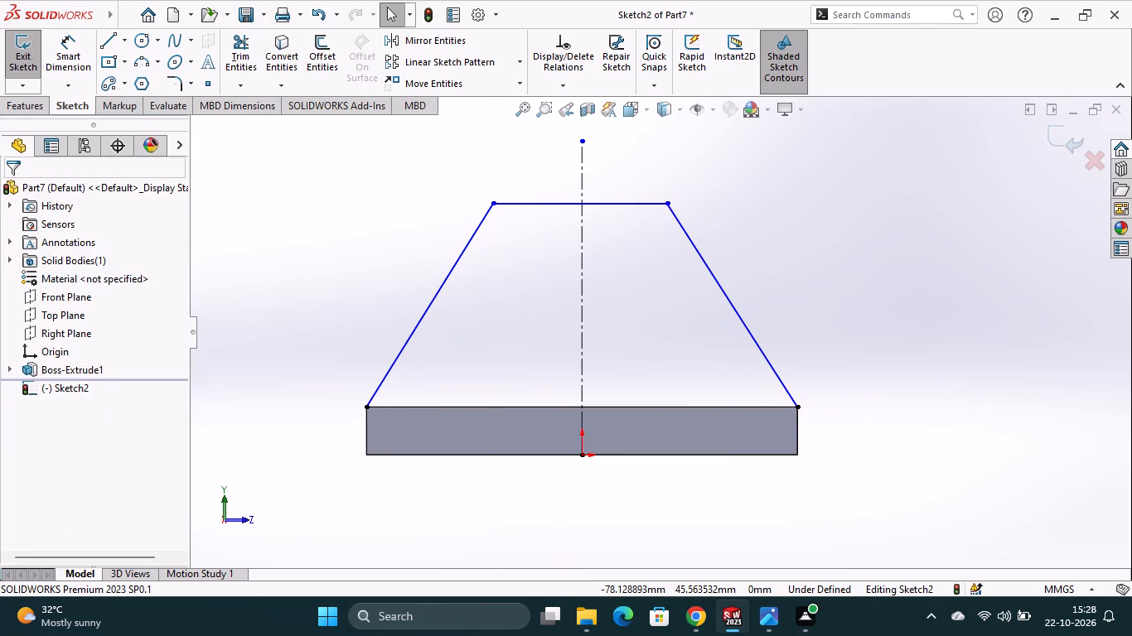
Dimension the trapezoid's top horizontal line to 50 mm.
left_click(69, 75)
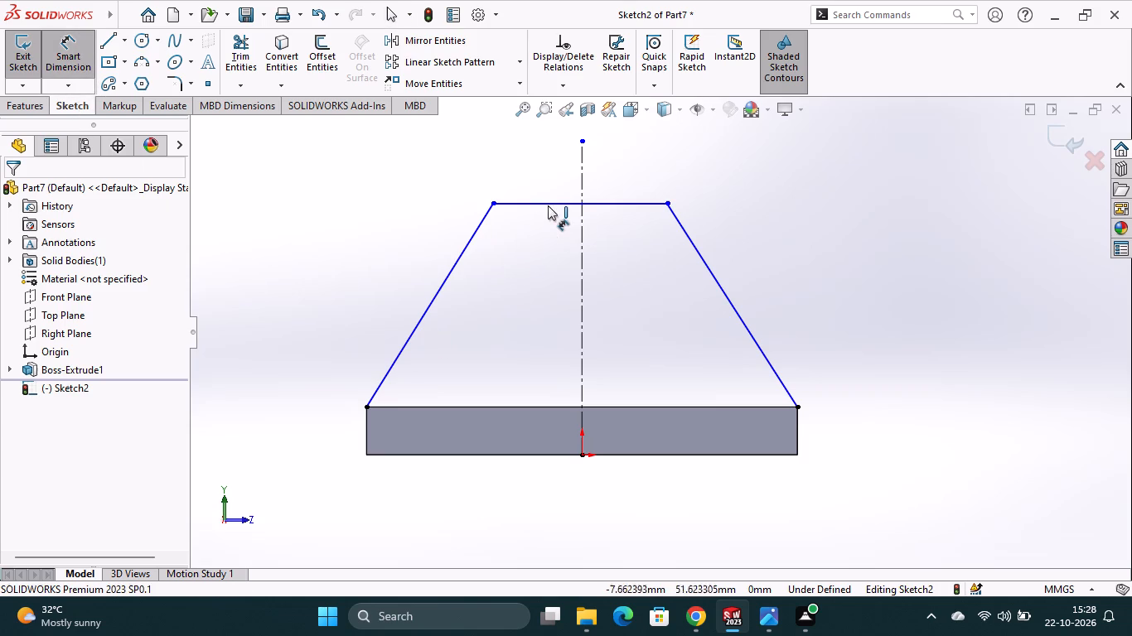
left_click(549, 203)
left_click(550, 237)
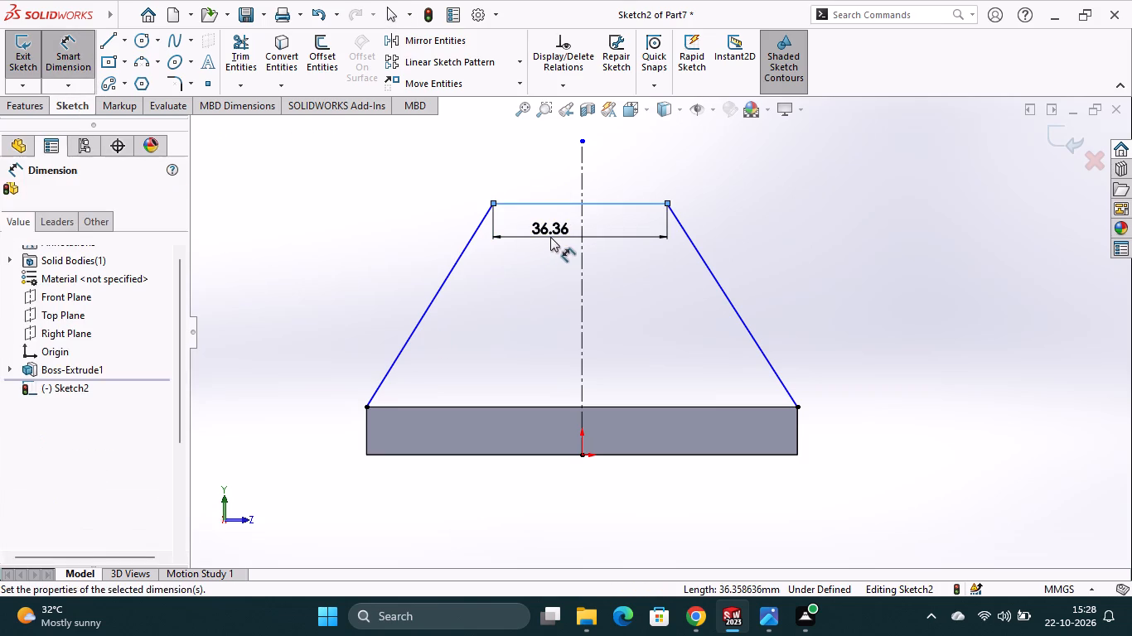
type("50")
key("Return")
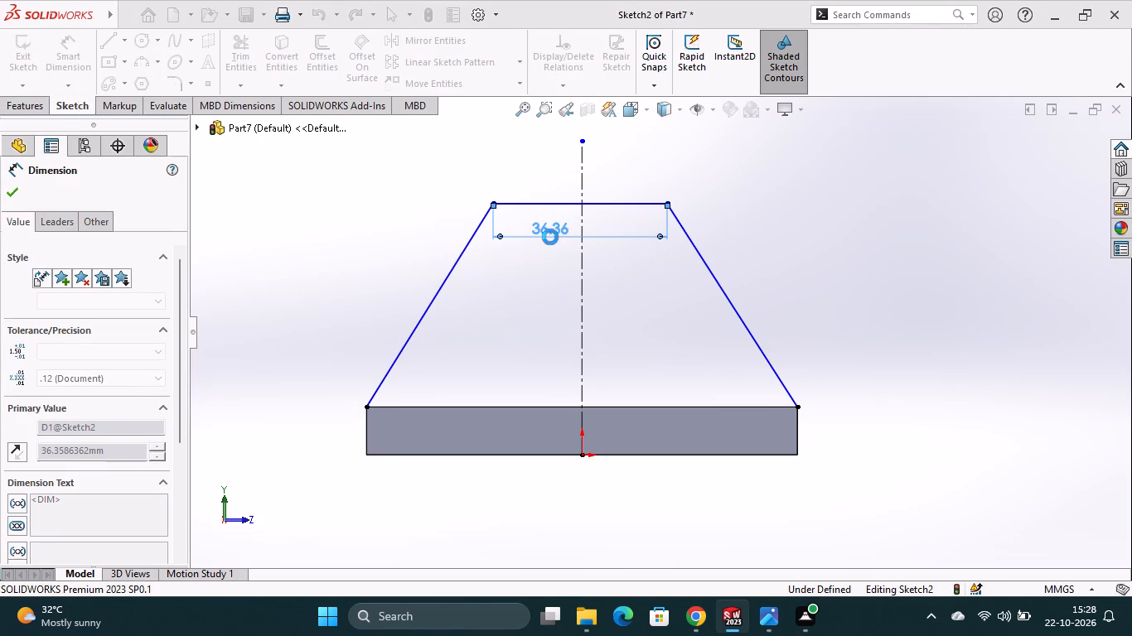
Dimension the distance from the vertical centerline to the top line's end on the positive Z side as 25 mm.
left_click(580, 178)
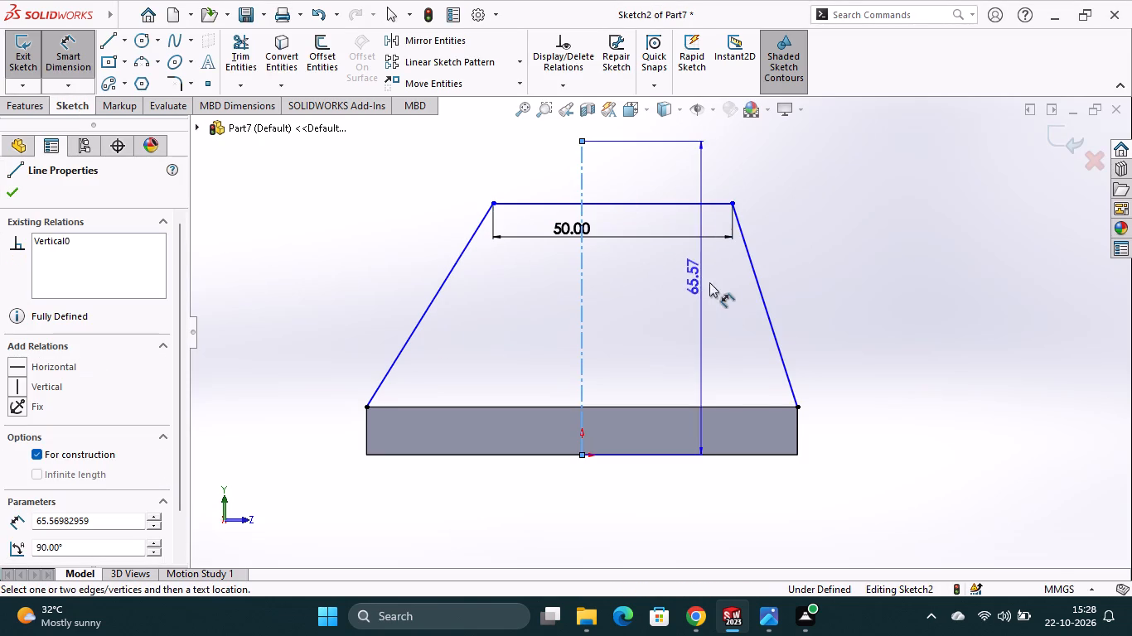
left_click(753, 267)
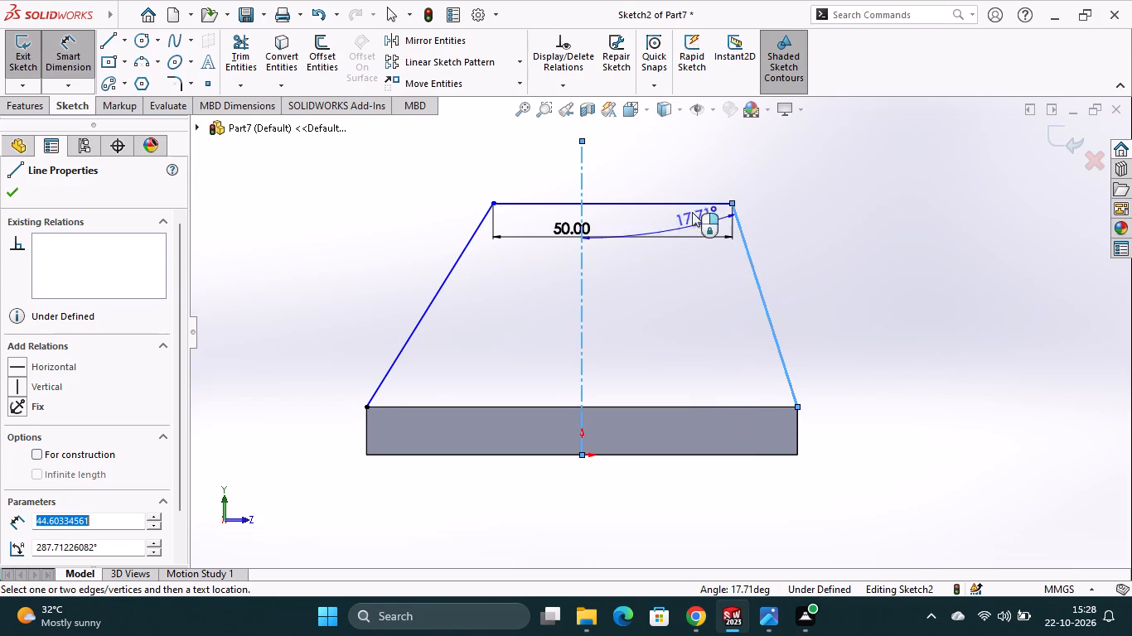
key("Escape")
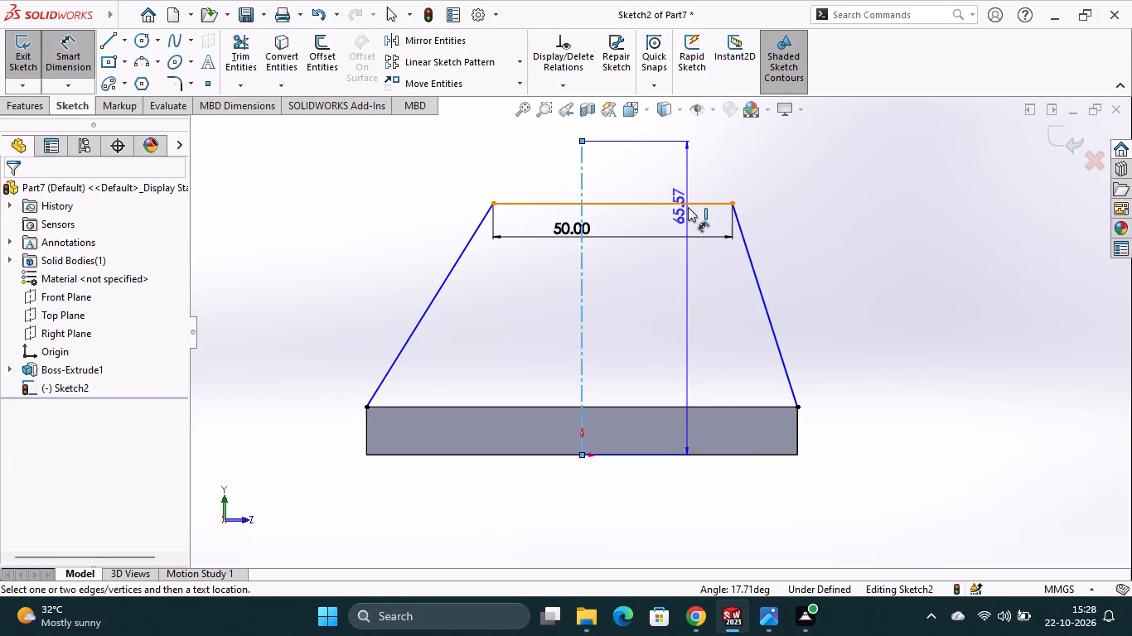
left_click(731, 200)
left_click(654, 175)
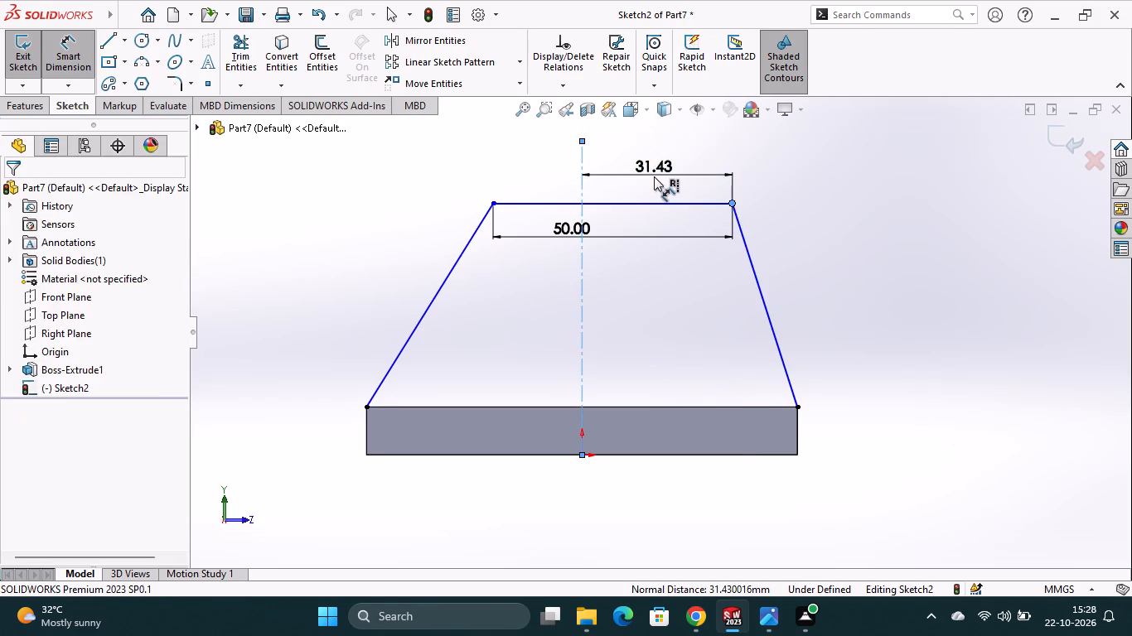
key("2")
key("5")
key("Return")
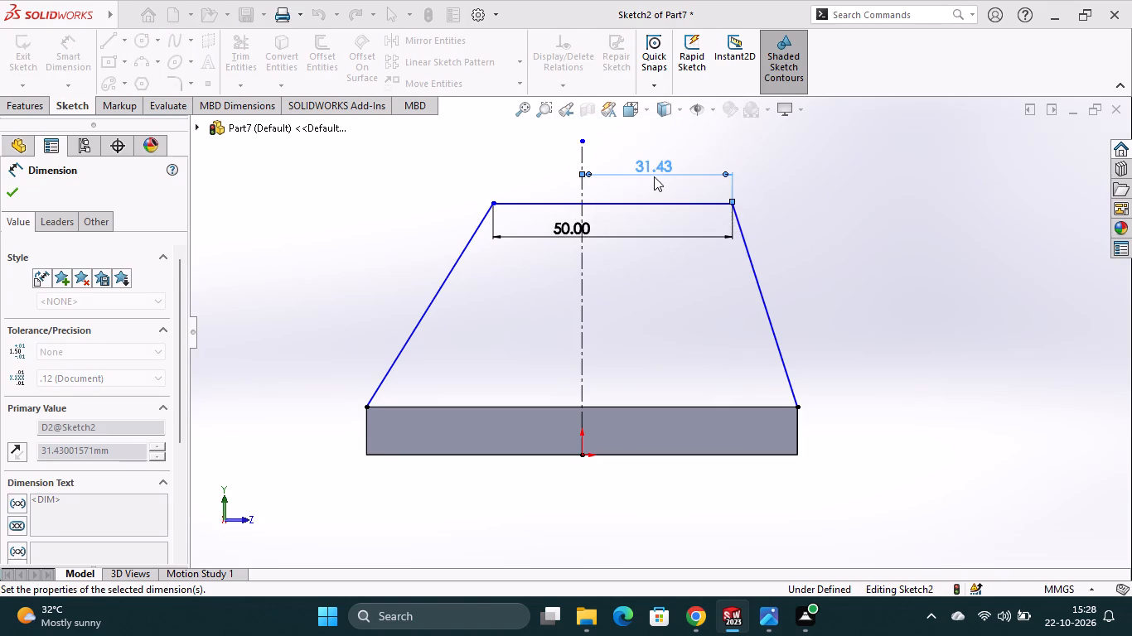
Dimension the trapezoid's vertical height from the block's upper corner to the top line's end as 50 mm.
left_click(368, 406)
left_click(462, 201)
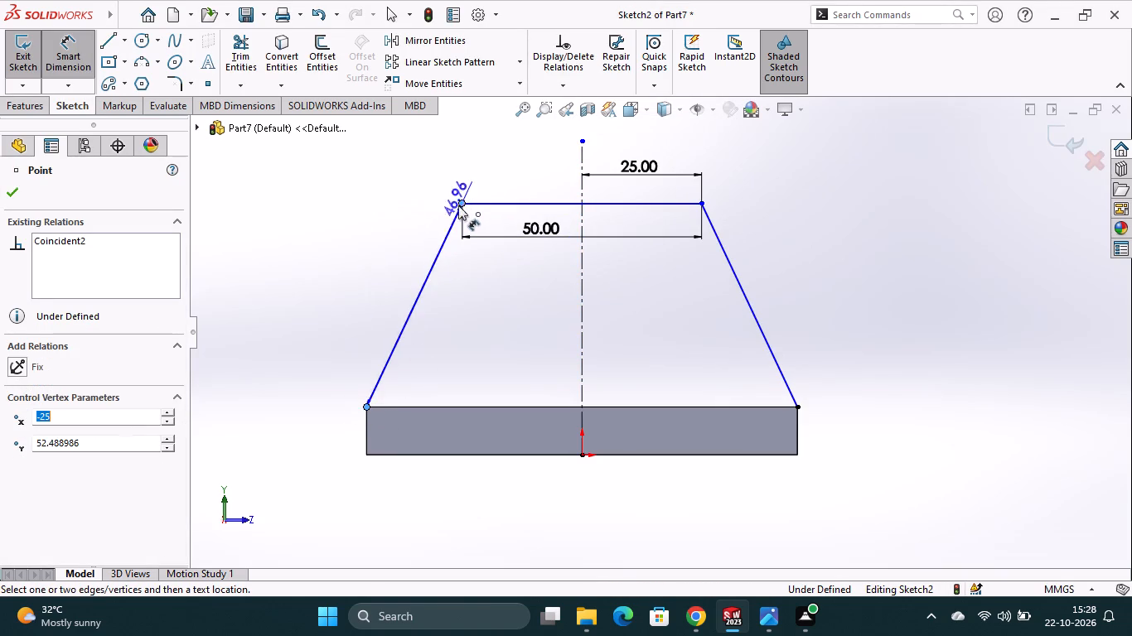
left_click(272, 267)
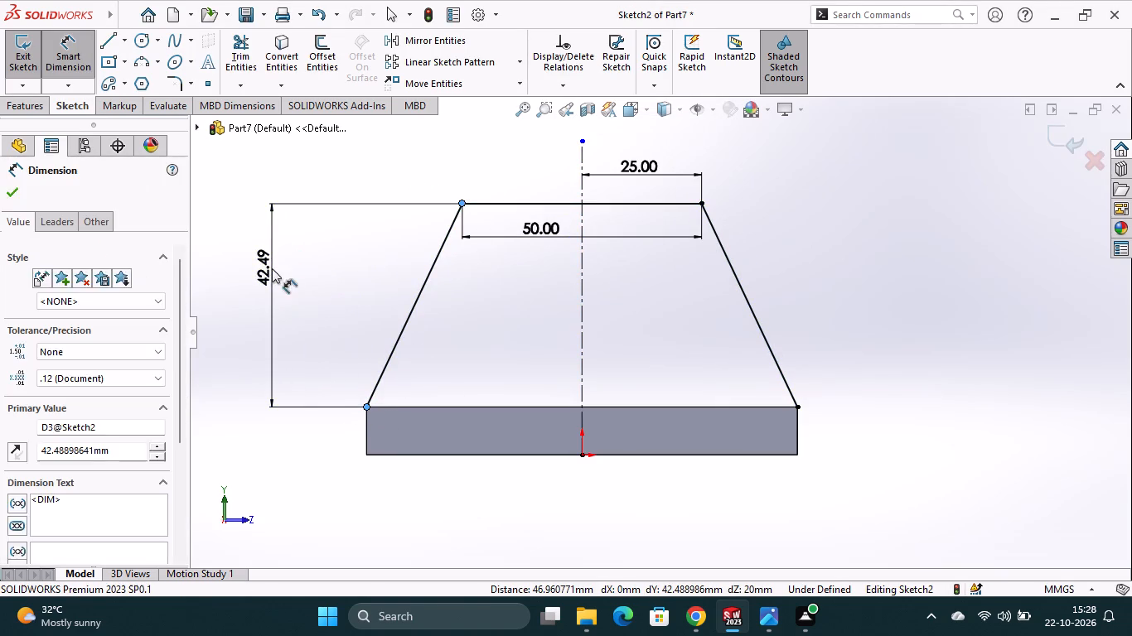
type("50")
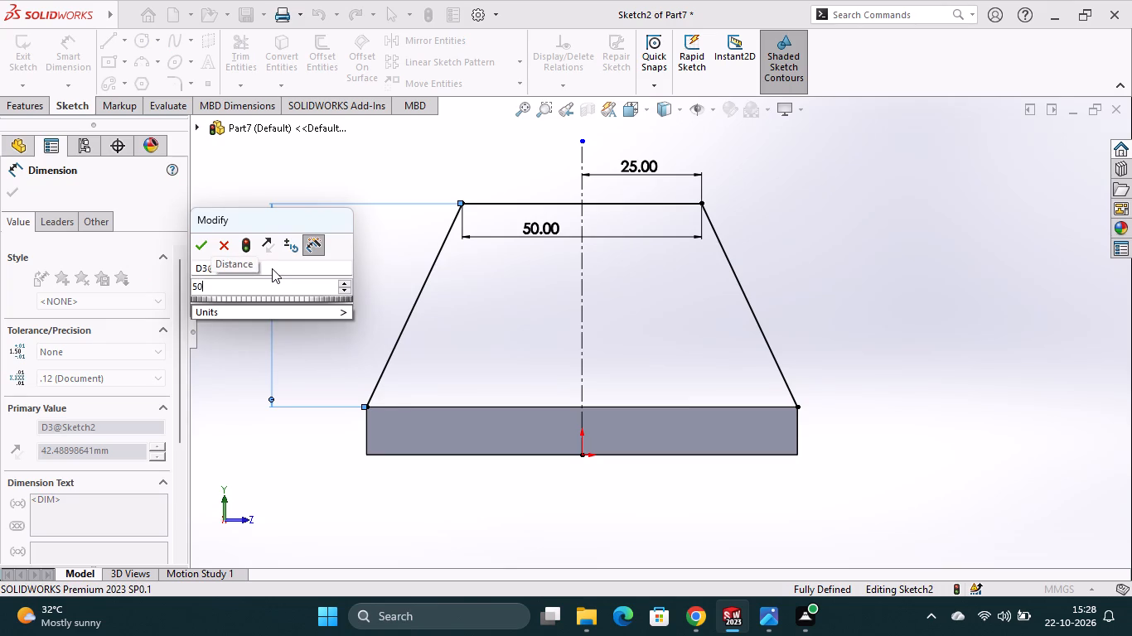
key("Return")
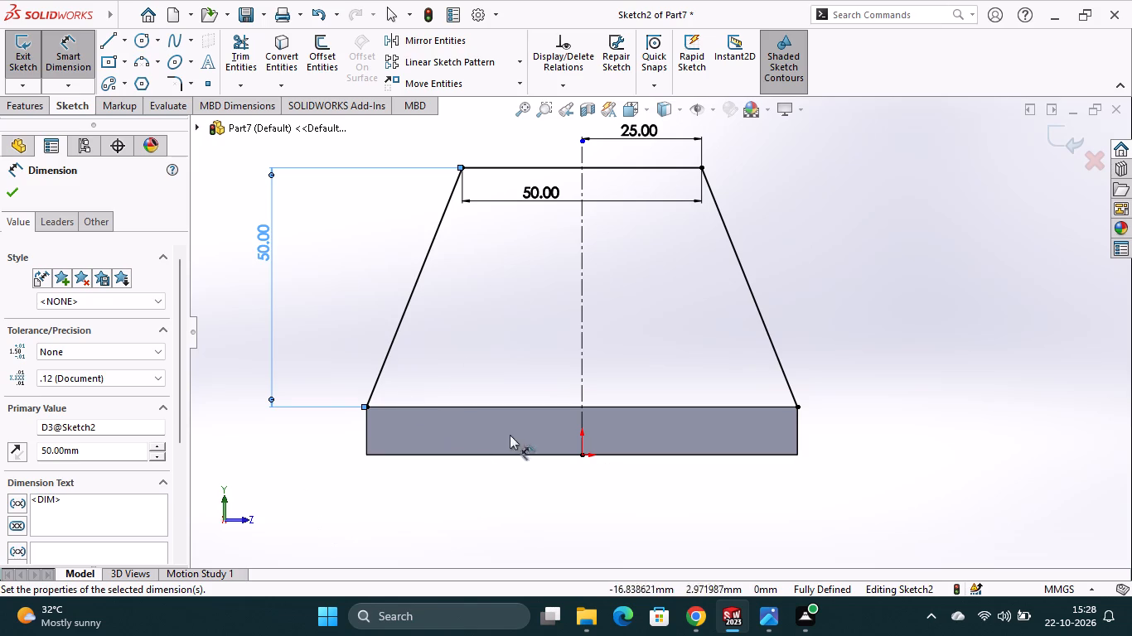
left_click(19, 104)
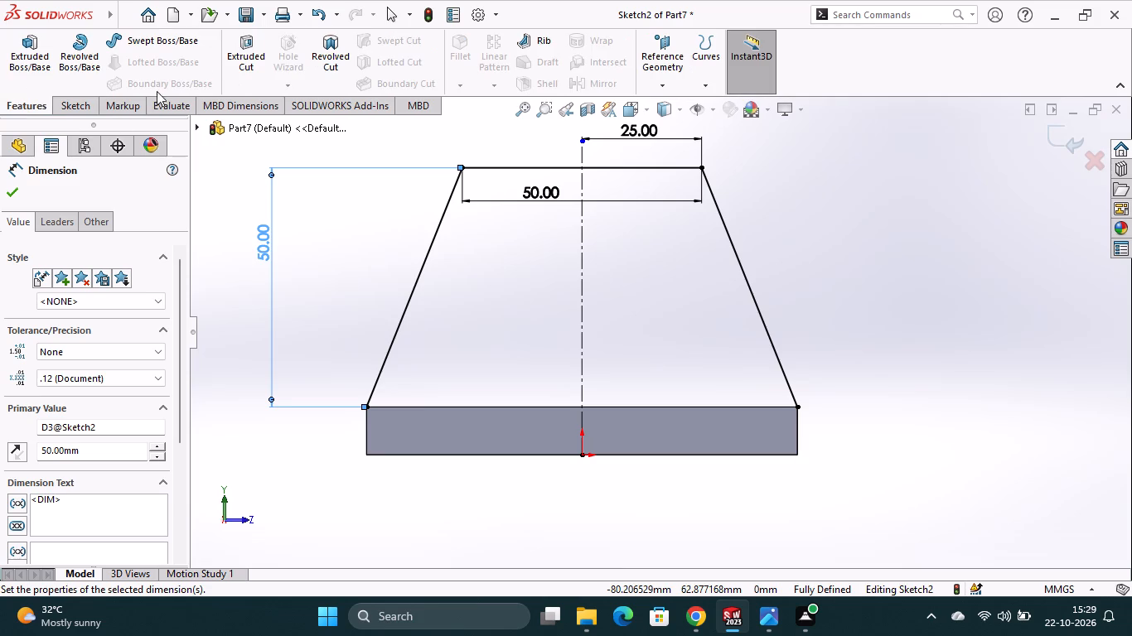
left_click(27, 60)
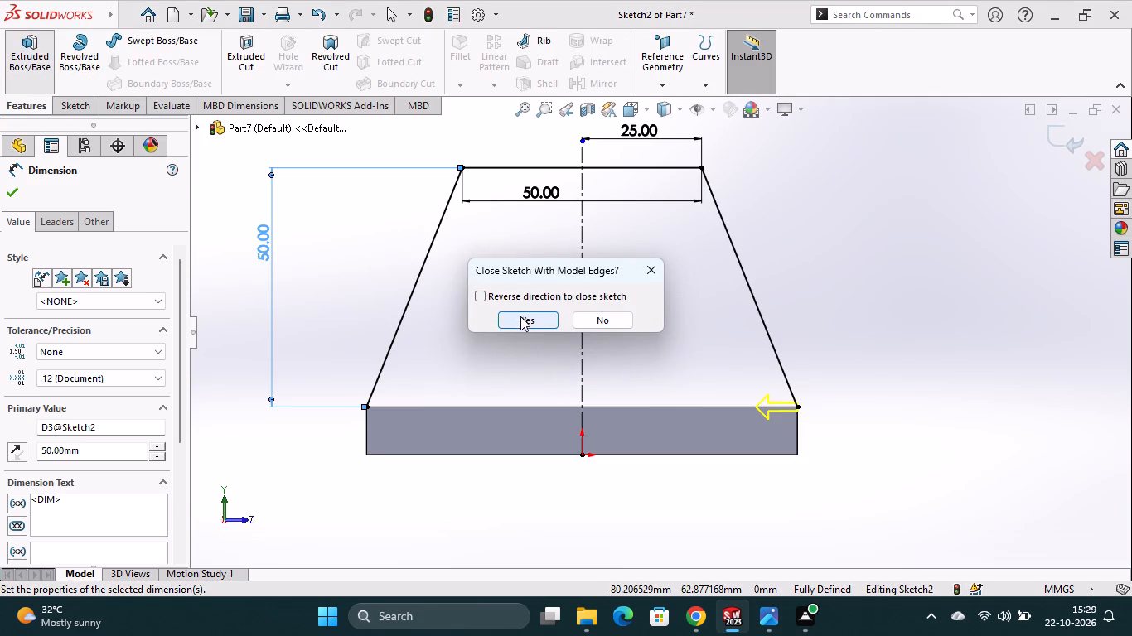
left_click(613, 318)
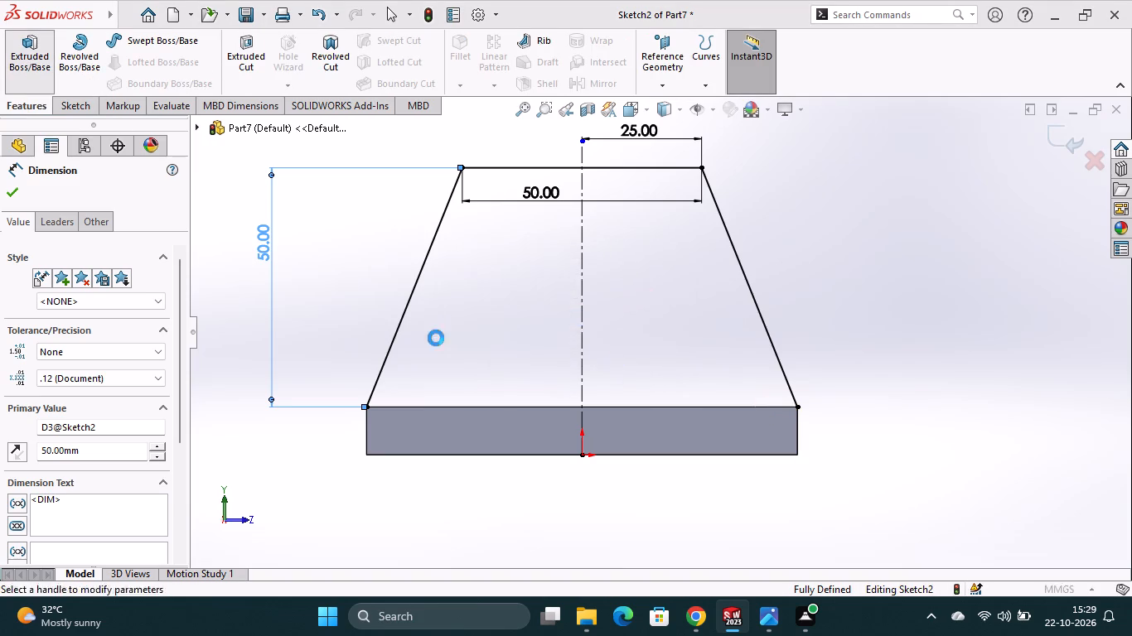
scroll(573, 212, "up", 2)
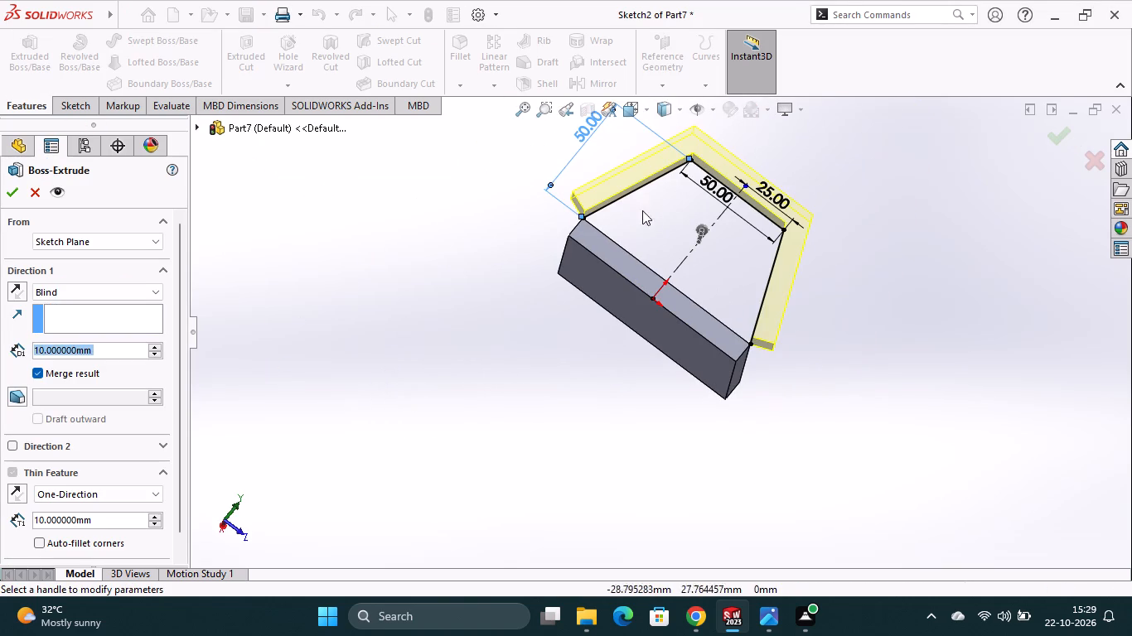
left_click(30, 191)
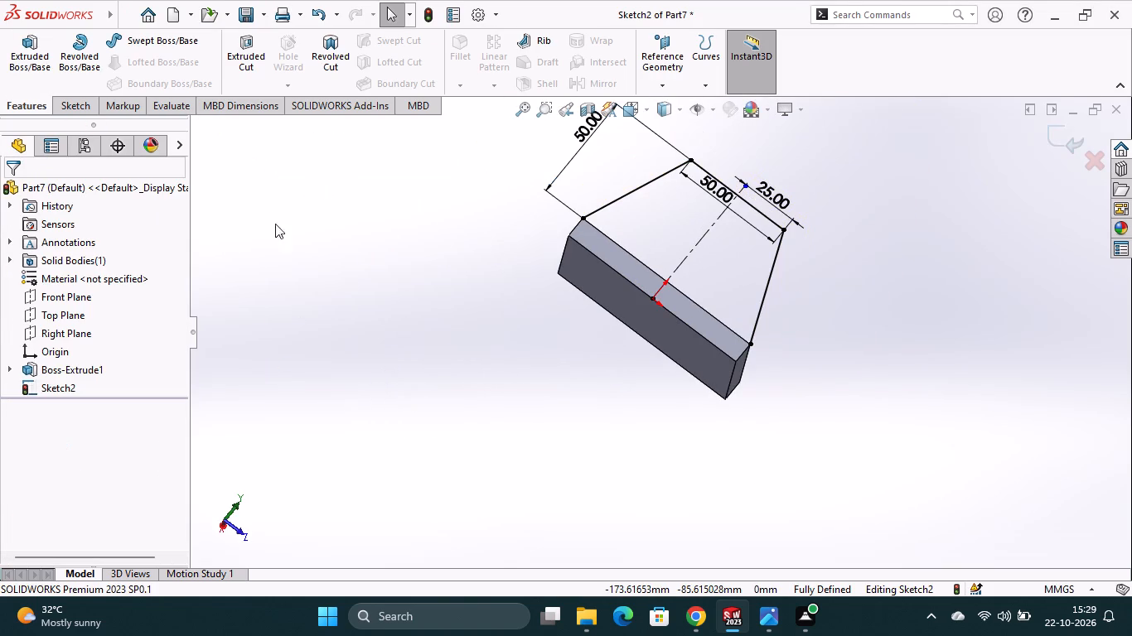
View the sketch plane straight on and convert the block's upper 90 mm edge into a sketch line closing the trapezoid.
left_click(679, 111)
left_click(647, 116)
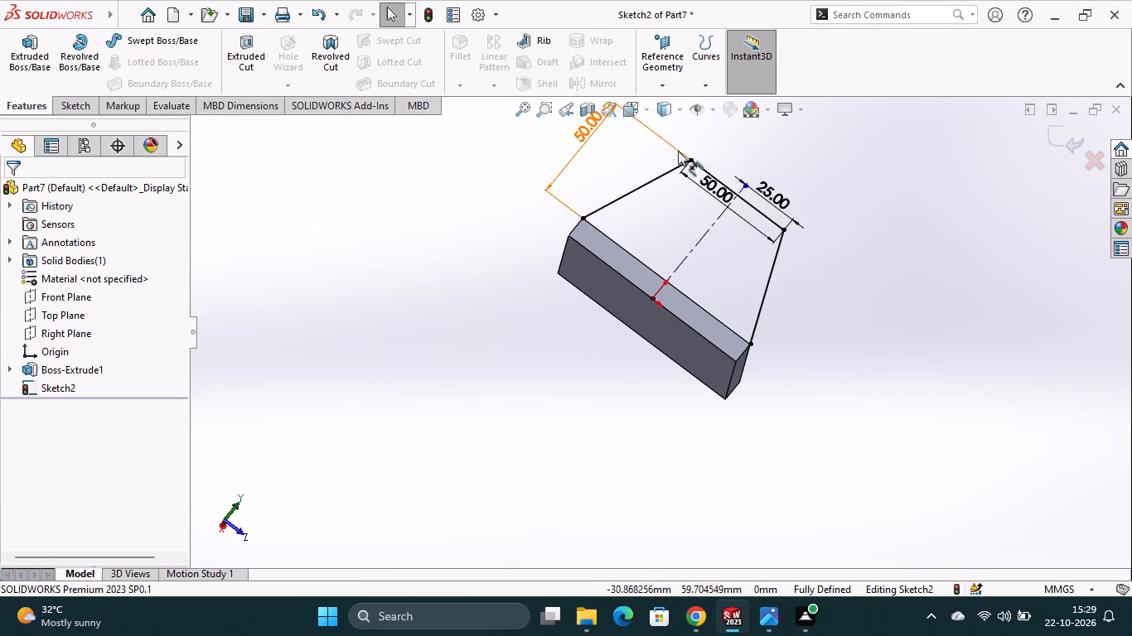
left_click(651, 113)
left_click(723, 195)
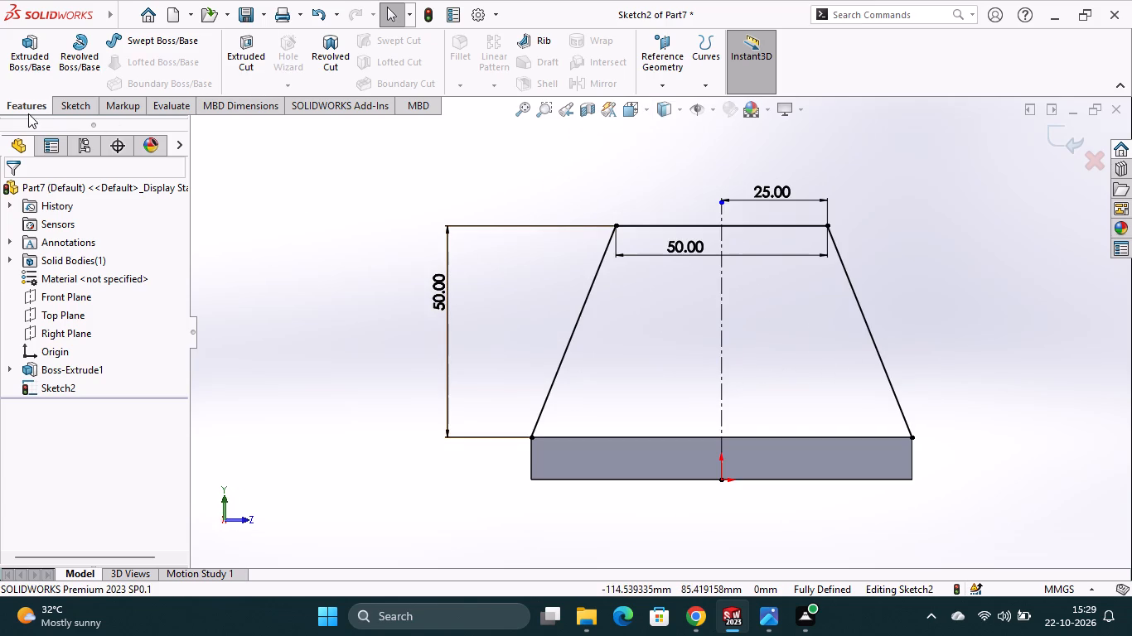
left_click(72, 105)
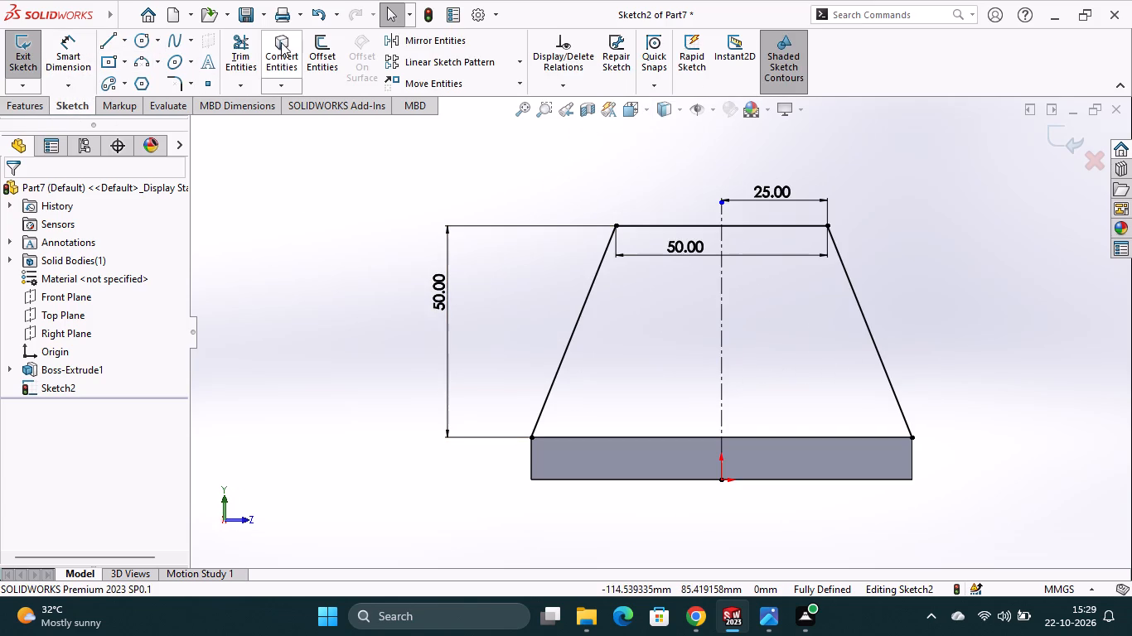
left_click(281, 42)
left_click(633, 436)
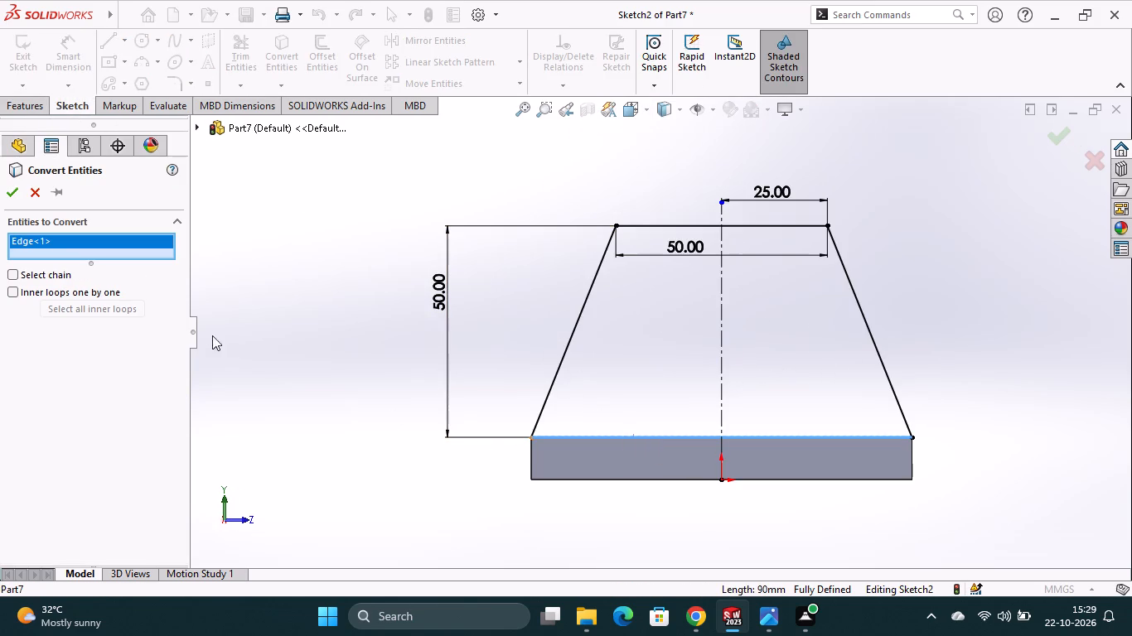
left_click(12, 190)
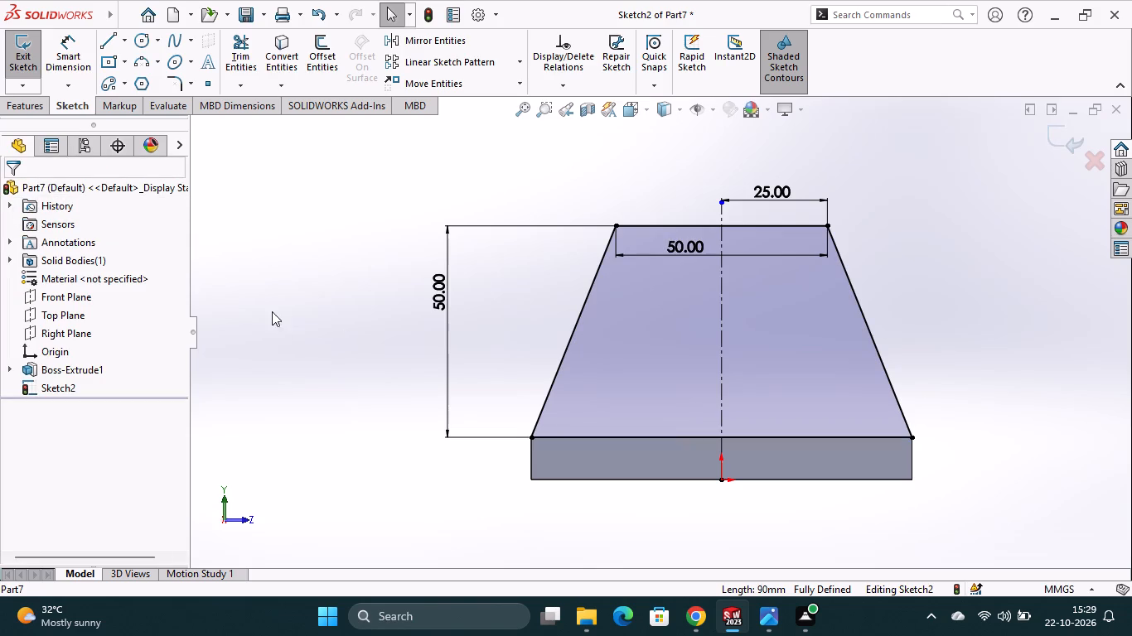
Extrude the closed trapezoid as a blind boss 44 mm deep, with the direction reversed so it runs over the base block.
left_click(31, 111)
left_click(40, 63)
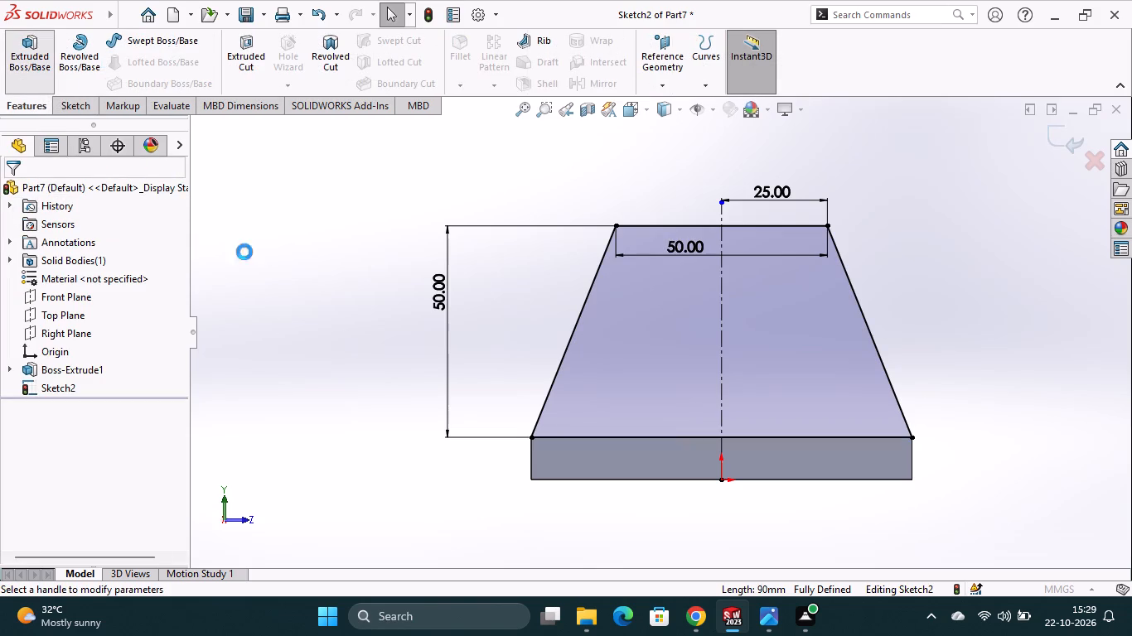
middle_click_drag(331, 357, 388, 412)
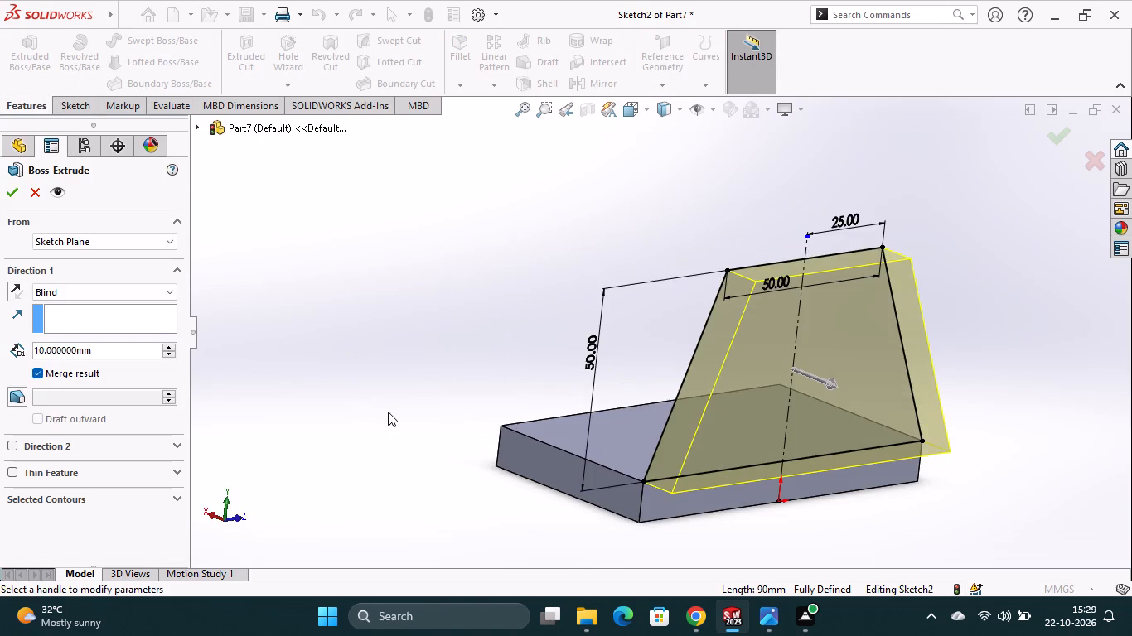
left_click(17, 286)
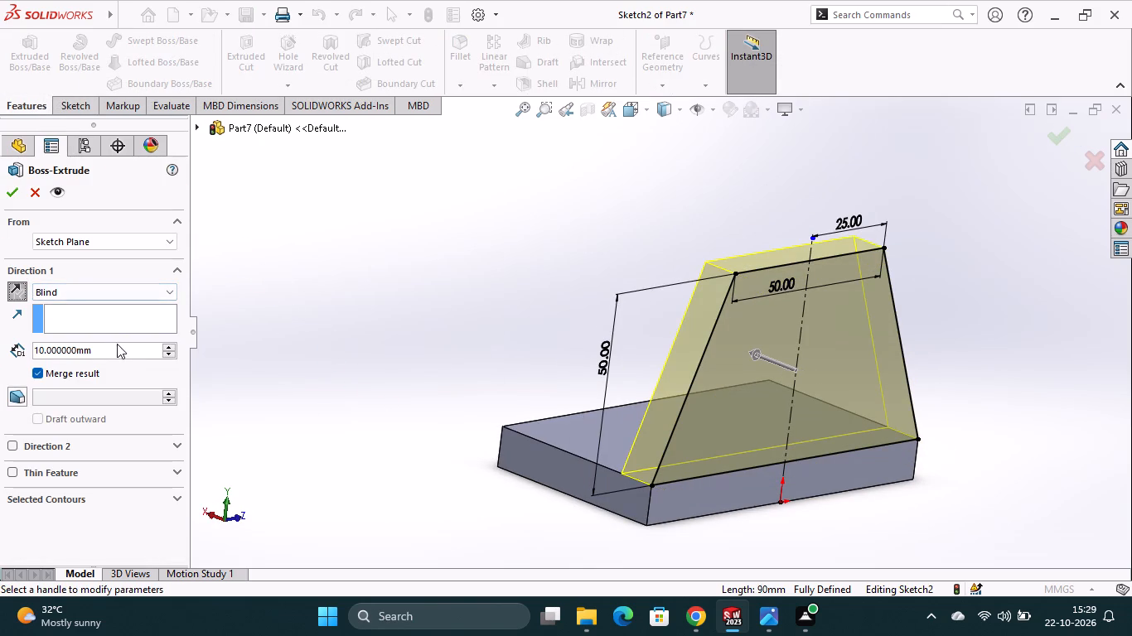
left_click(112, 349)
left_click(112, 349)
type("24")
key("Return")
scroll(112, 349, "up", 2)
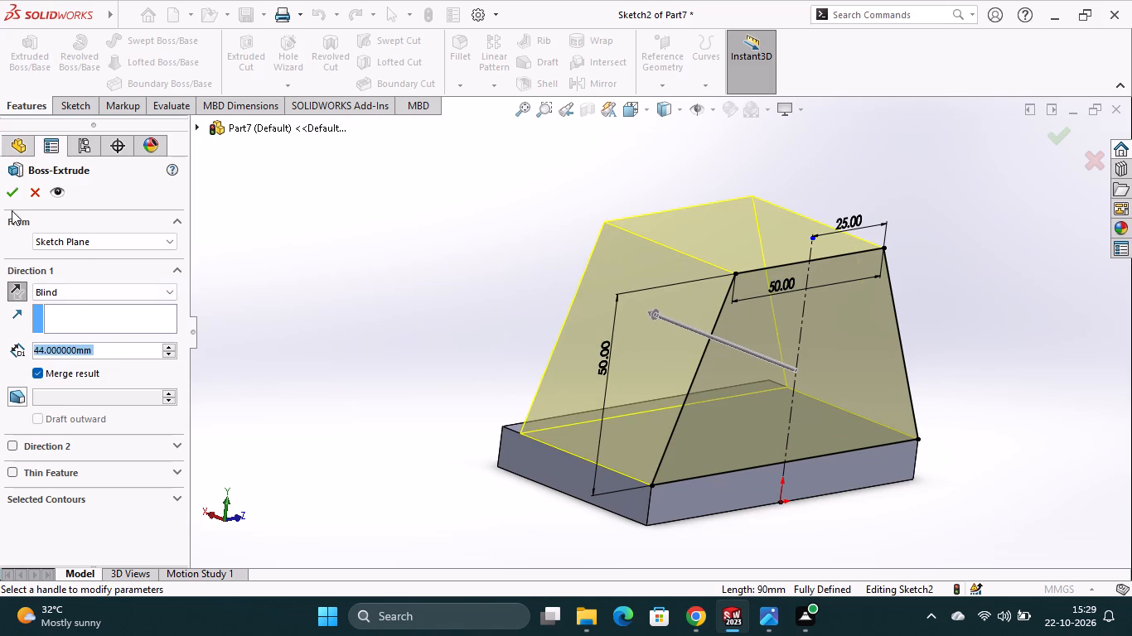
left_click(12, 192)
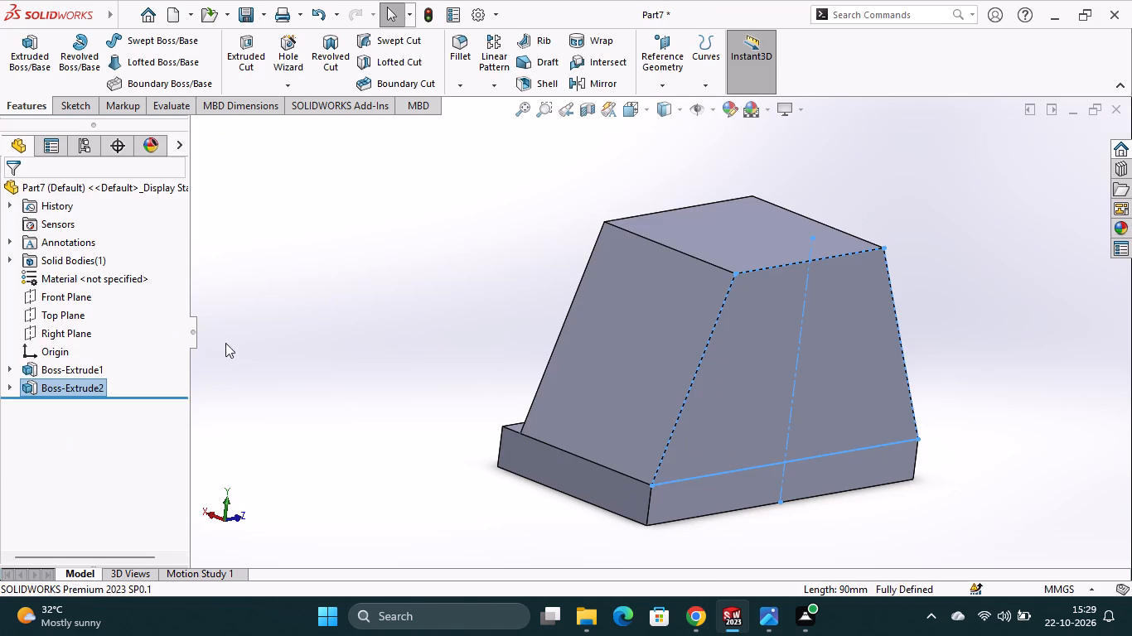
Edit the trapezoidal boss extrusion and set its blind depth to 24 mm.
right_click(72, 385)
left_click(86, 246)
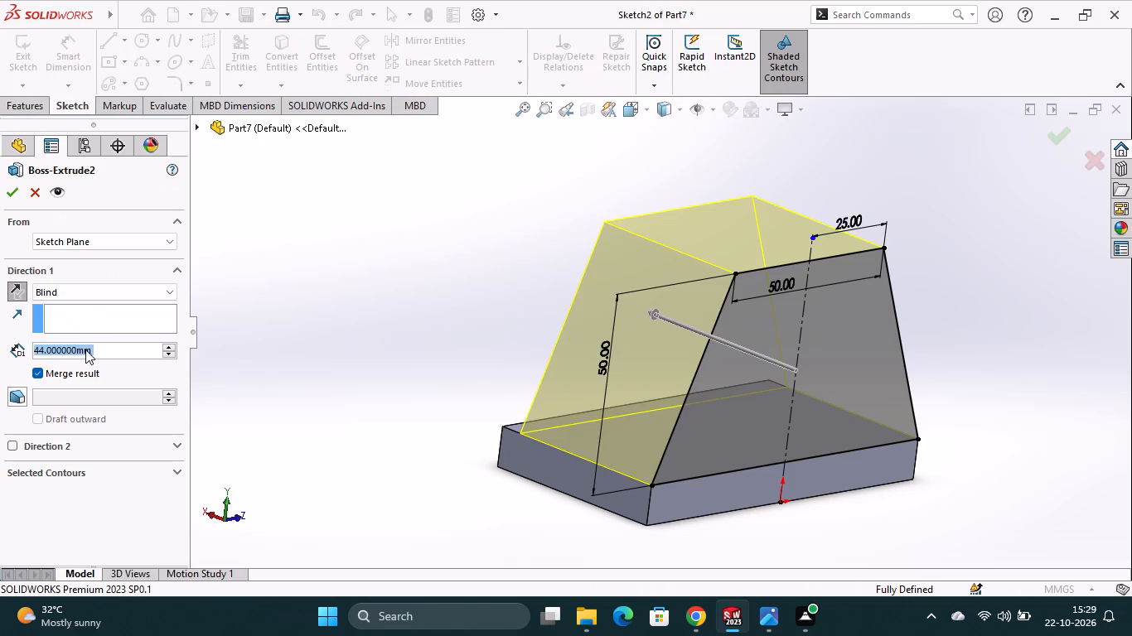
type("24")
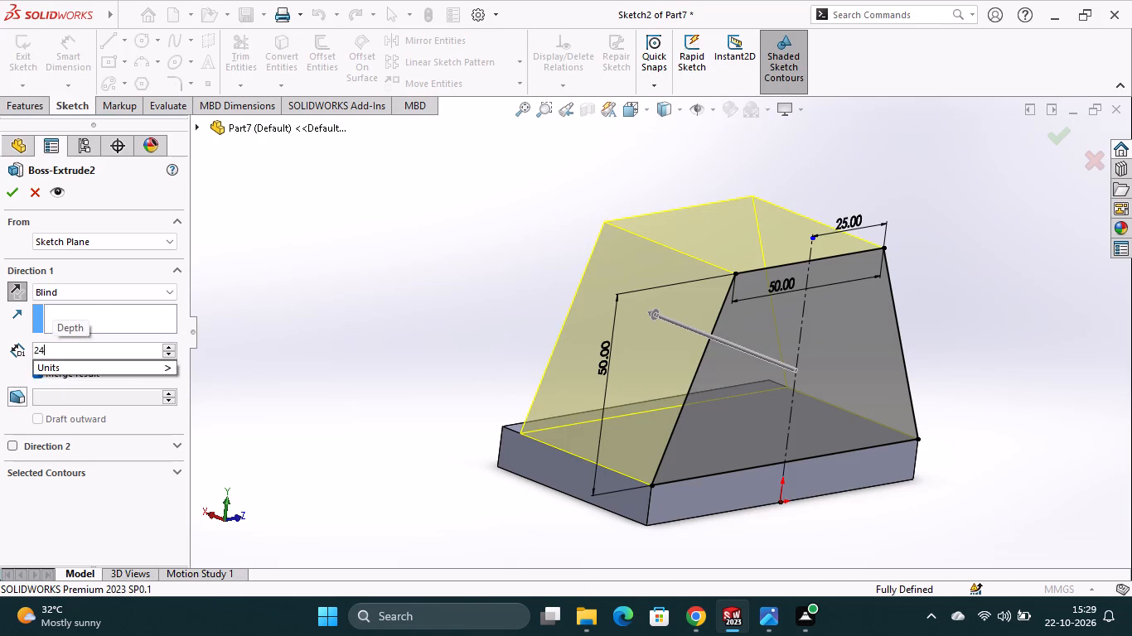
key("Return")
left_click(3, 188)
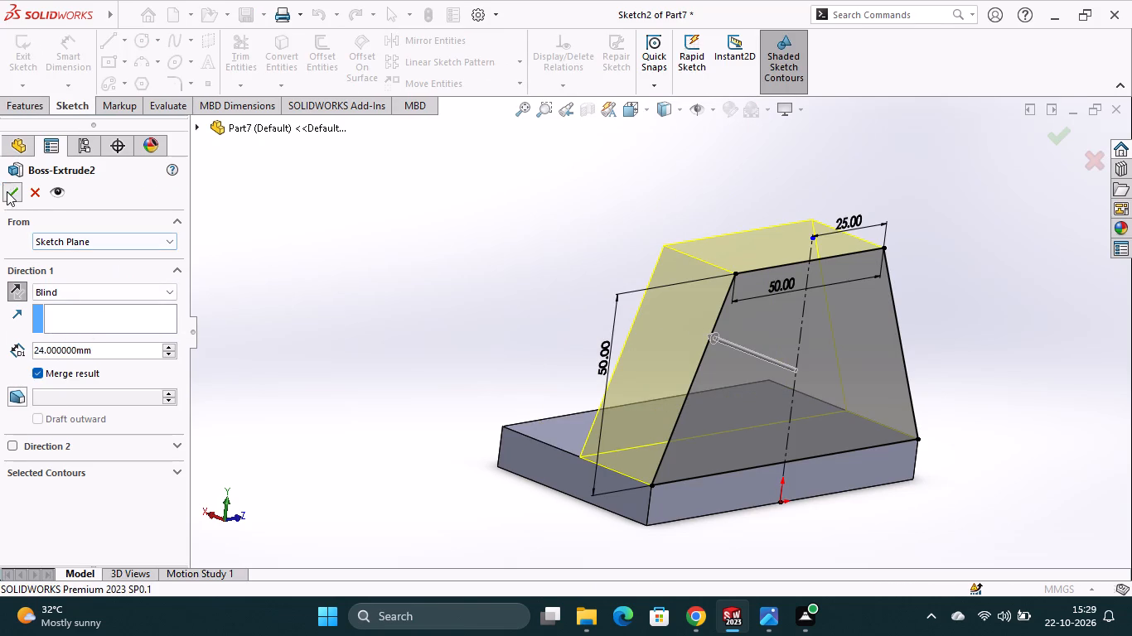
left_click(442, 518)
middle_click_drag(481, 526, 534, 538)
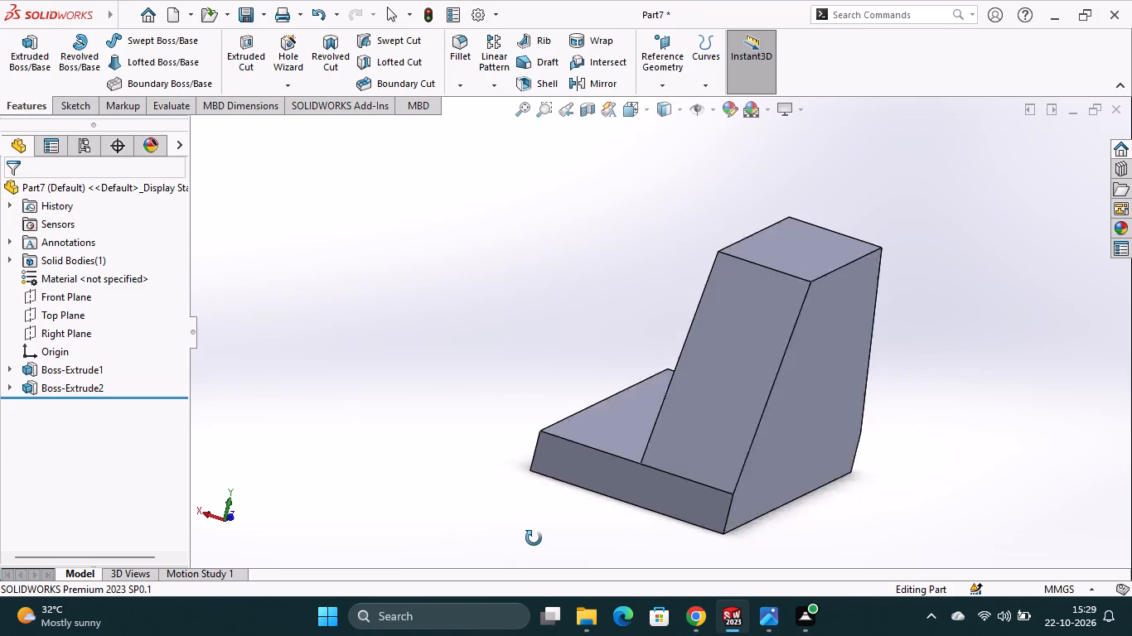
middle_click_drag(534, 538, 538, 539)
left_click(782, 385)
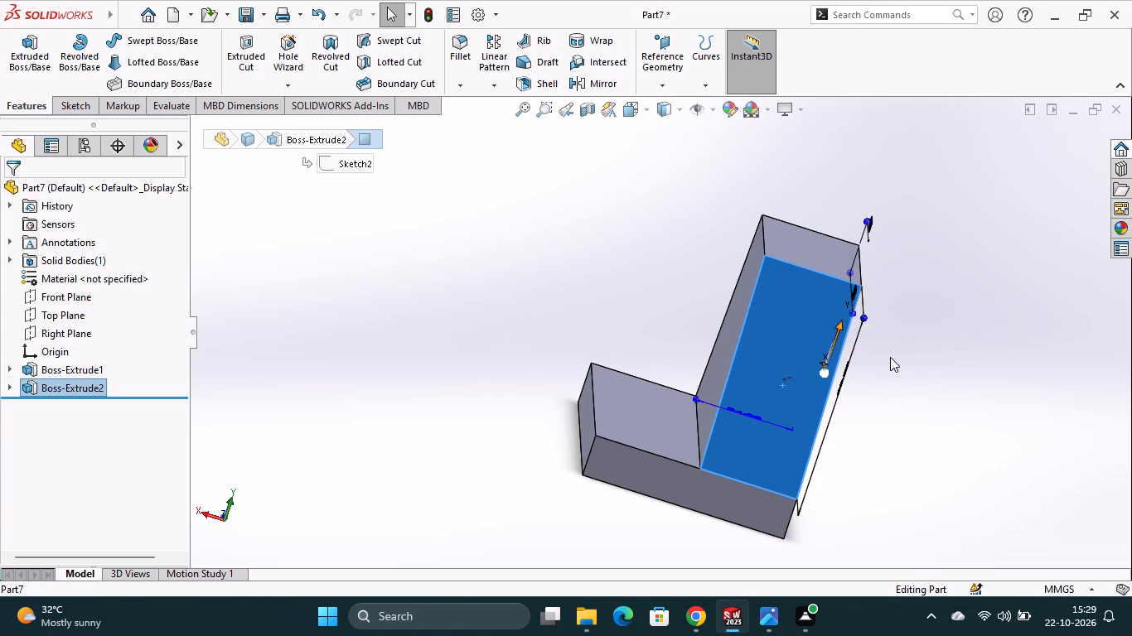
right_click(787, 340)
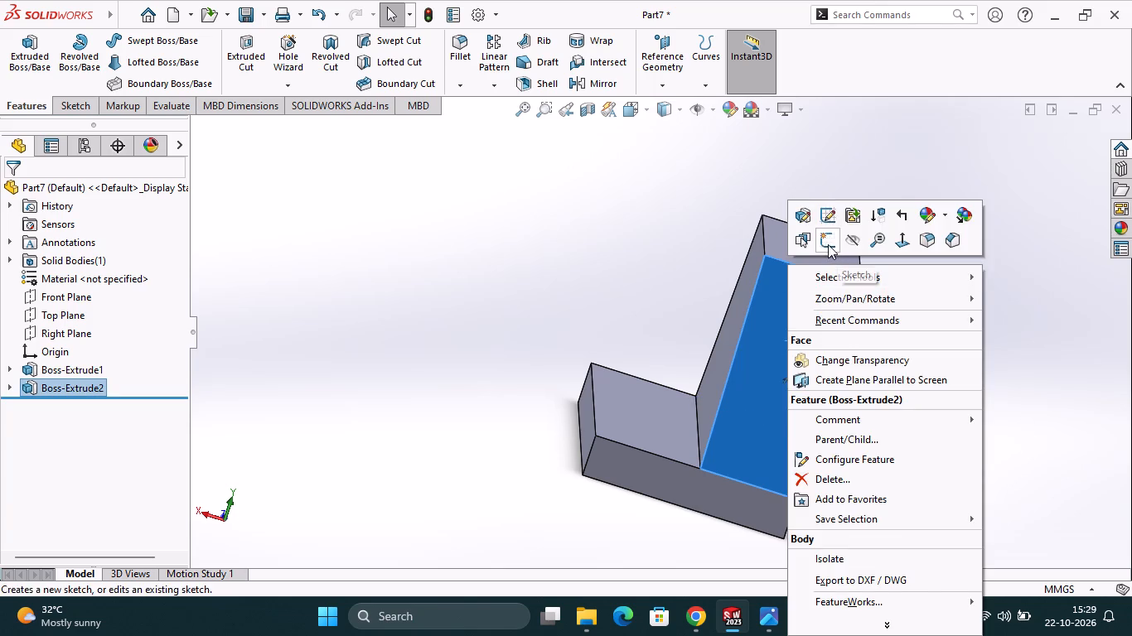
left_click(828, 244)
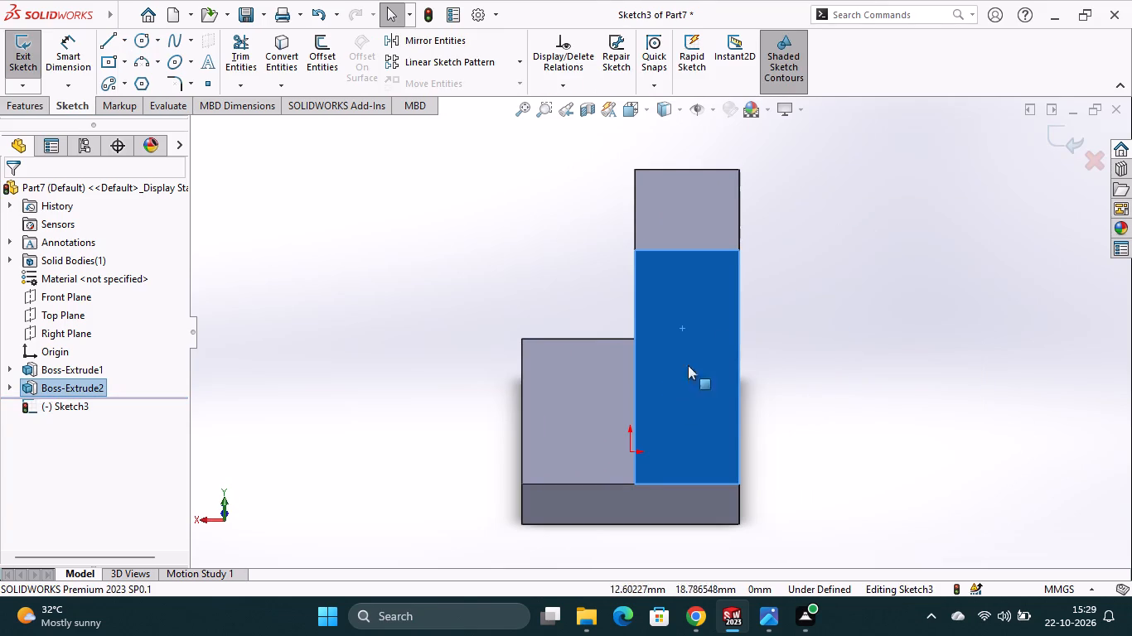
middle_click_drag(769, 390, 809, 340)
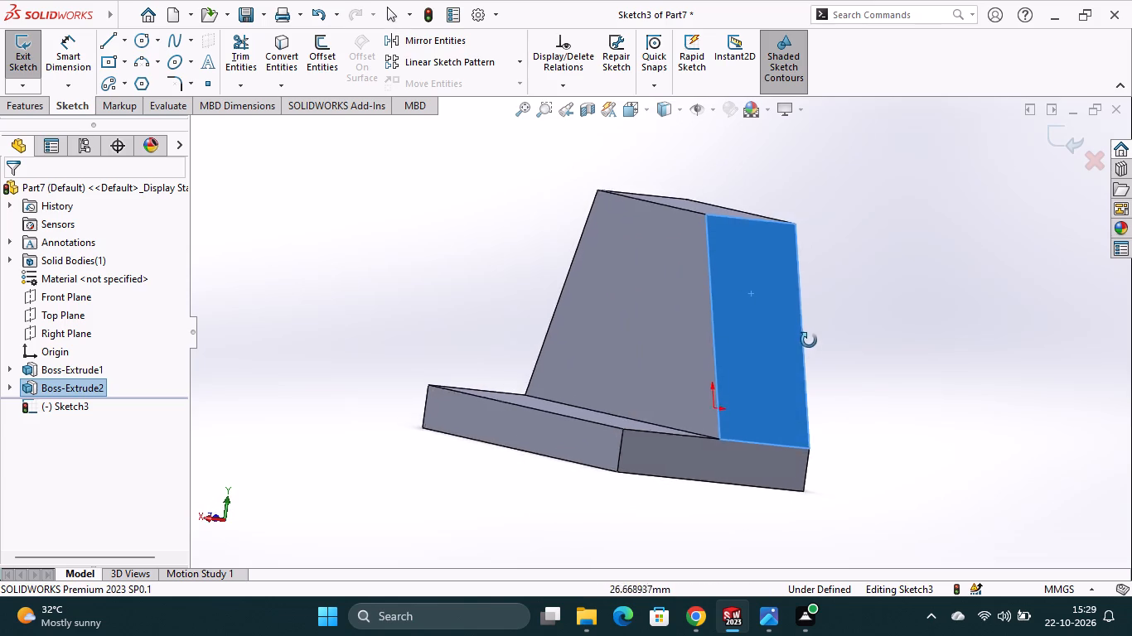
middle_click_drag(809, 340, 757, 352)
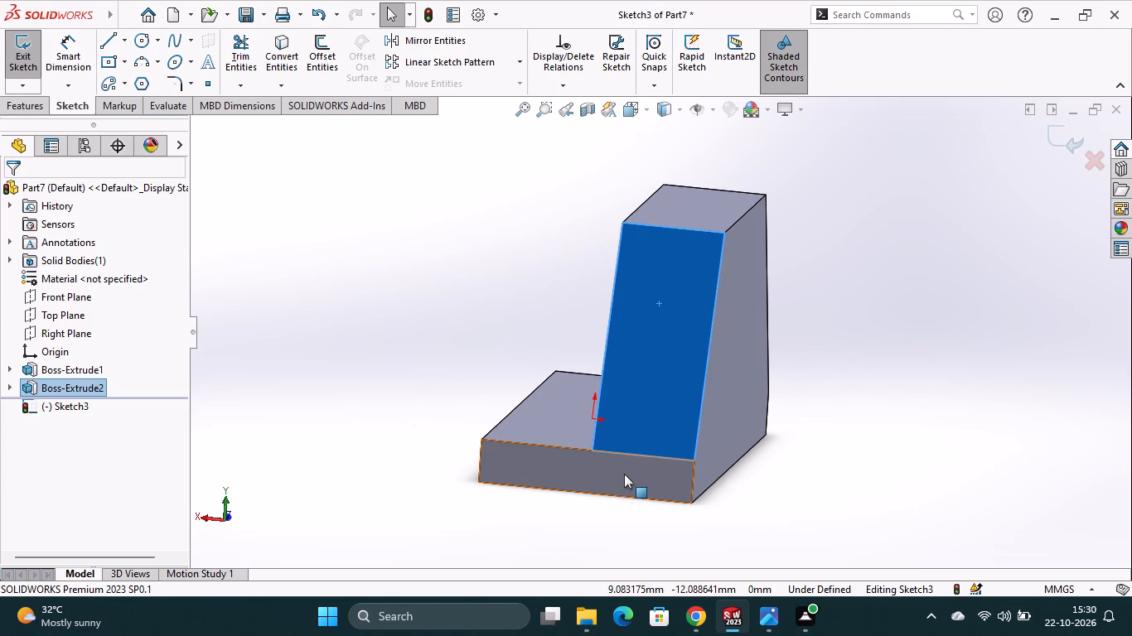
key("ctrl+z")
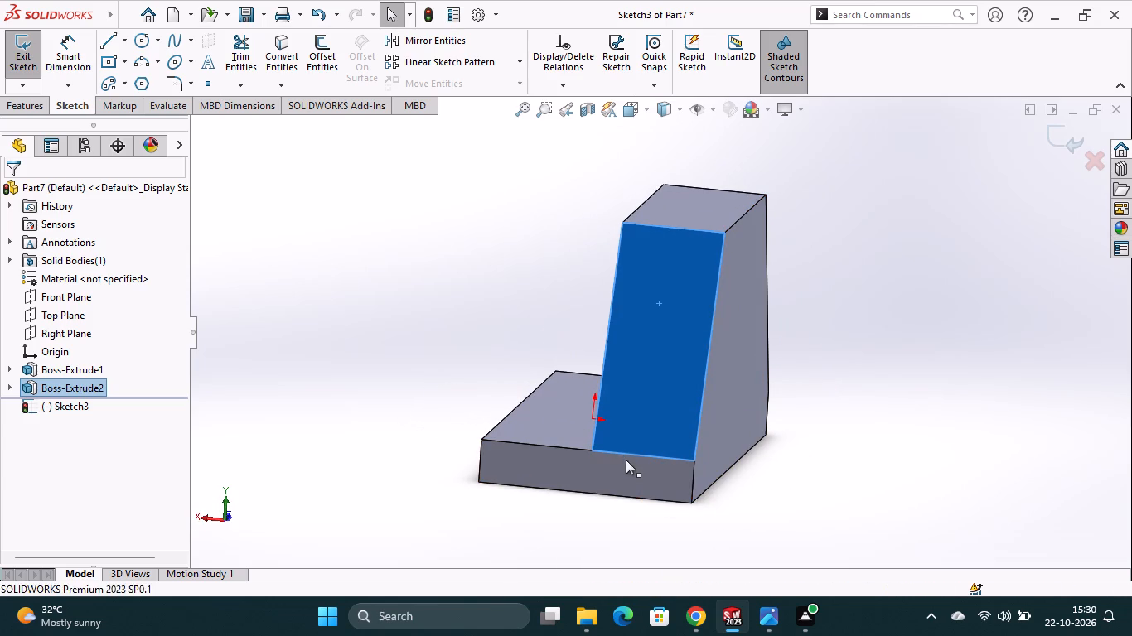
Start a sketch on the base block's 50 x 10 mm end face and draw a vertical centerline from the upright's top-edge midpoint to below the block.
left_click(728, 506)
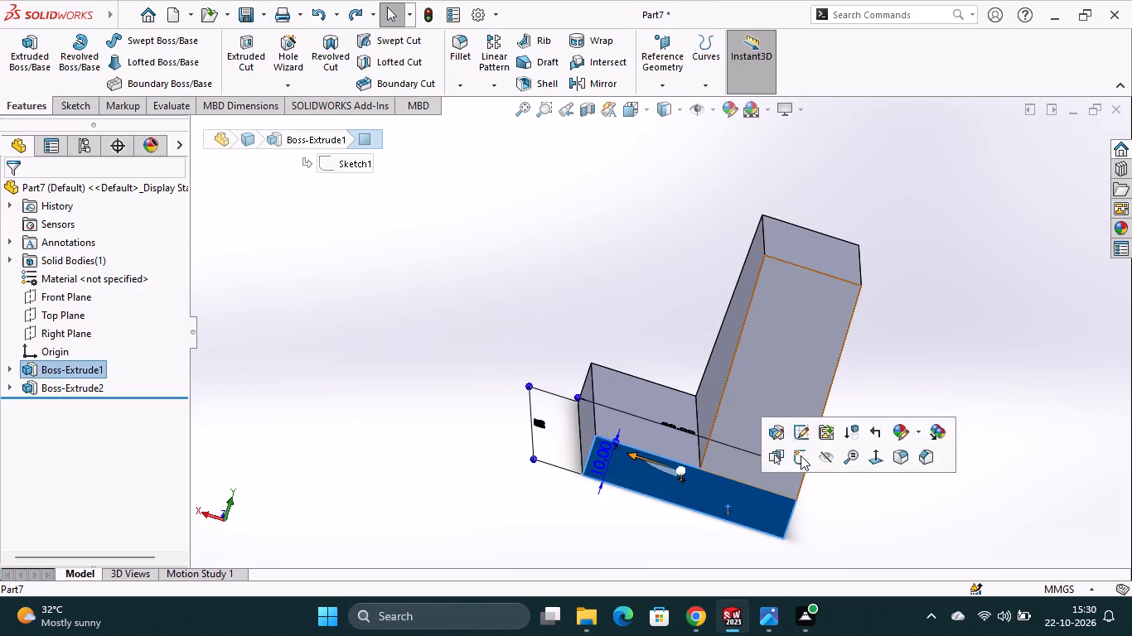
left_click(801, 455)
scroll(783, 378, "up", 2)
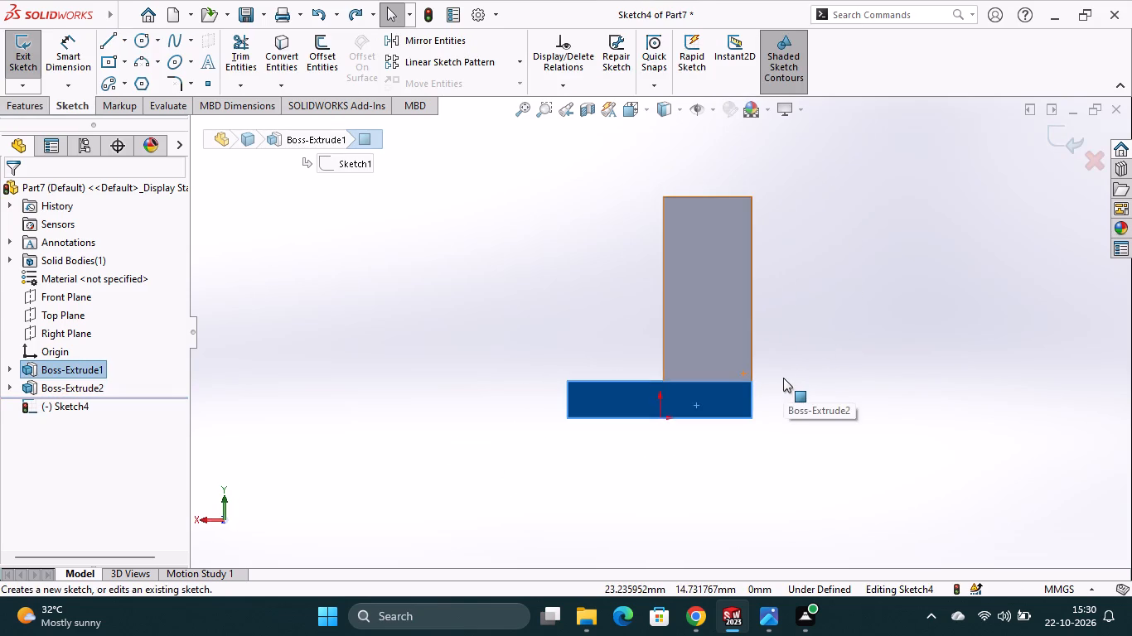
left_click(124, 41)
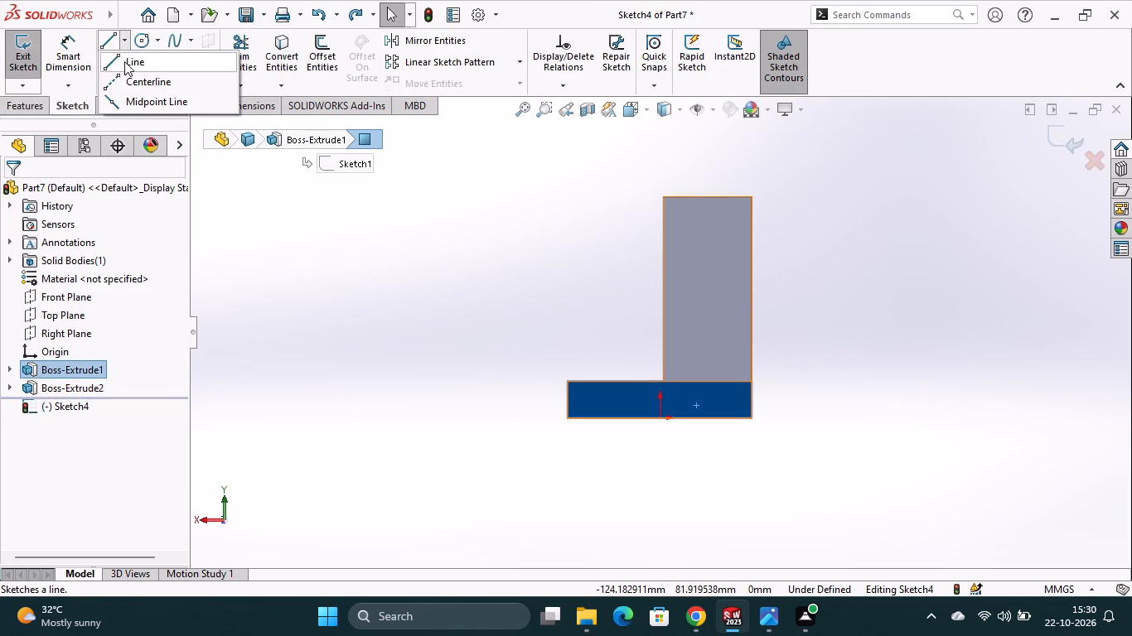
left_click(142, 83)
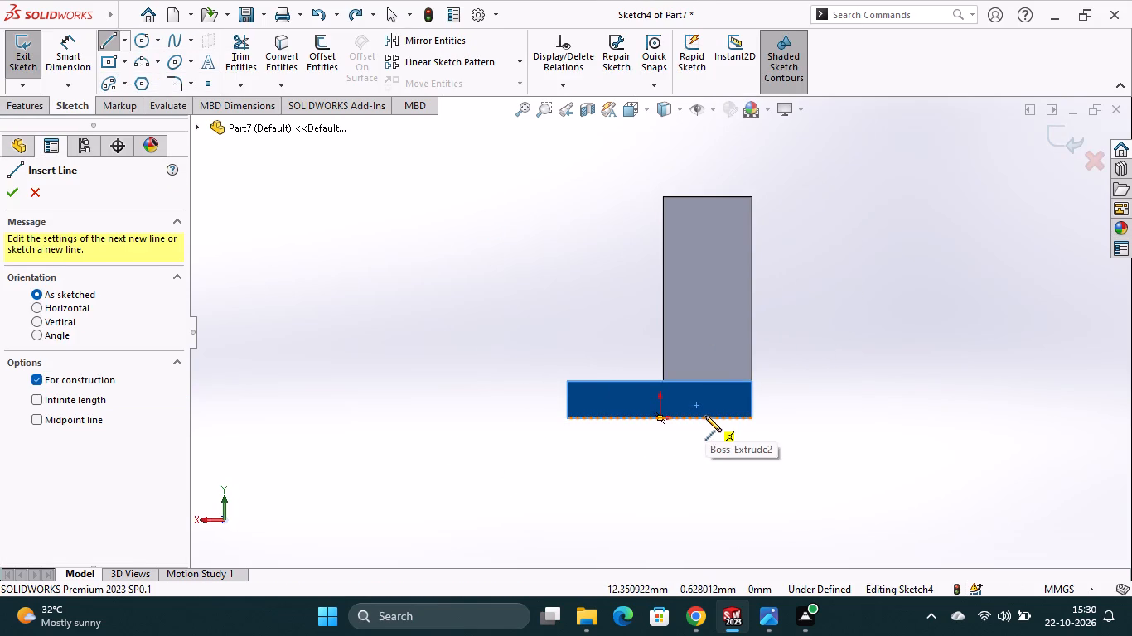
left_click(707, 195)
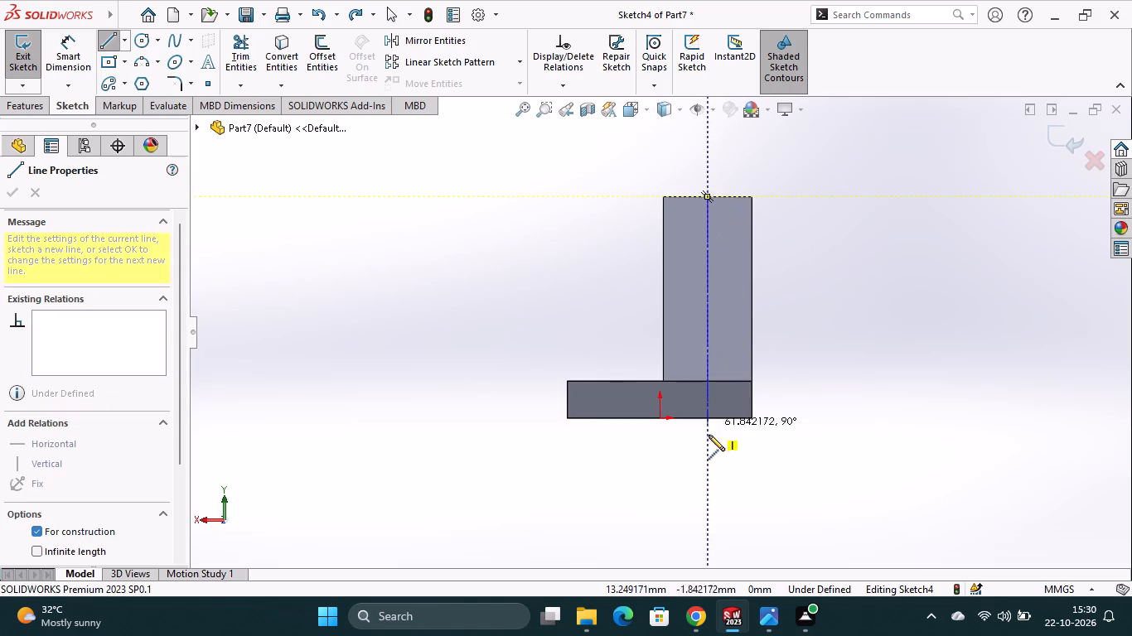
left_click(709, 445)
key("Escape")
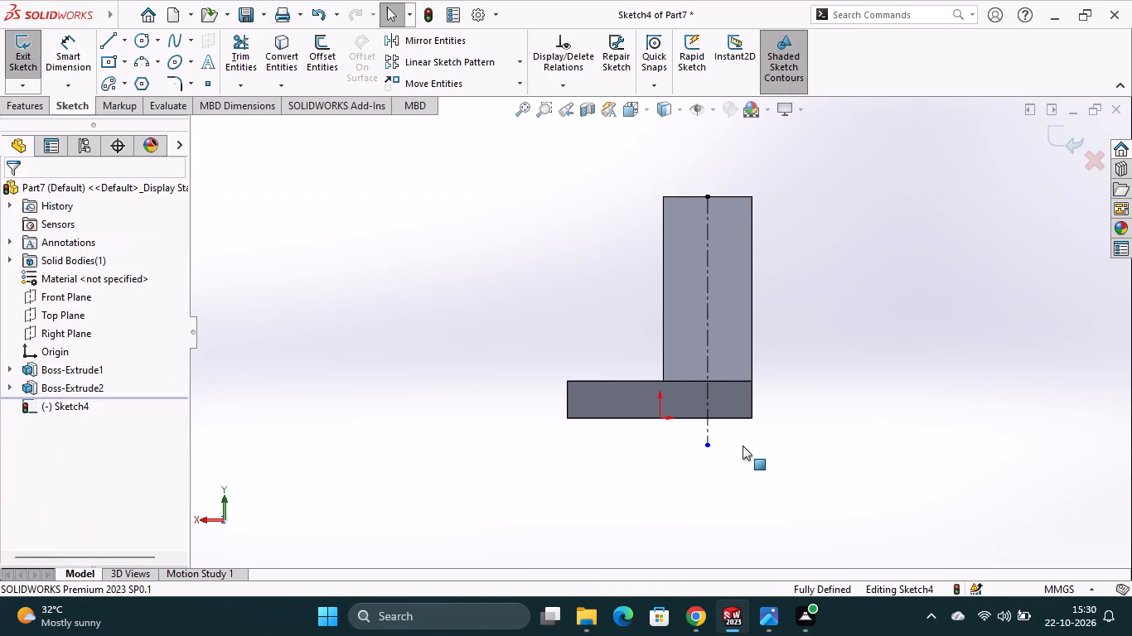
Draw a horizontal centerline across the upright's full width, starting from the midpoint of its side edge.
left_click(124, 42)
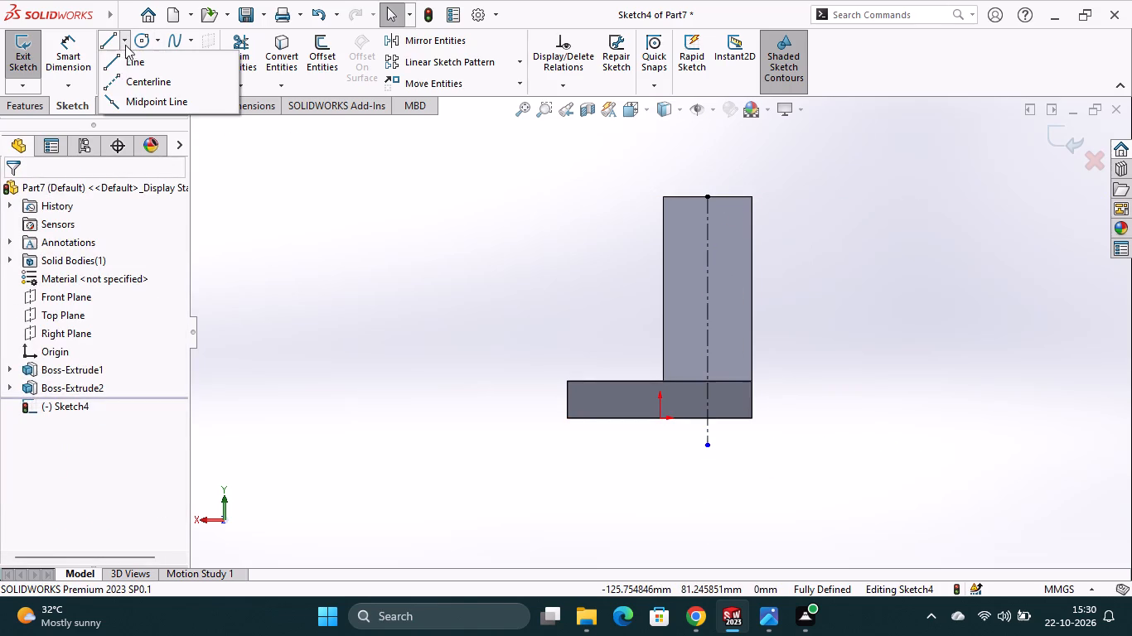
left_click(127, 80)
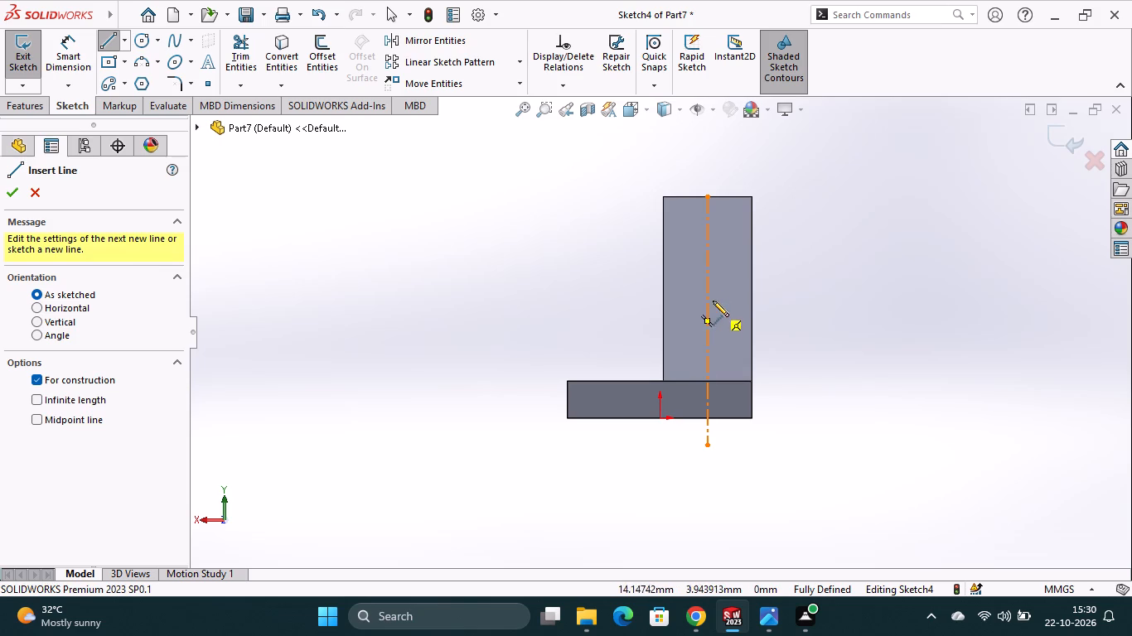
left_click(662, 287)
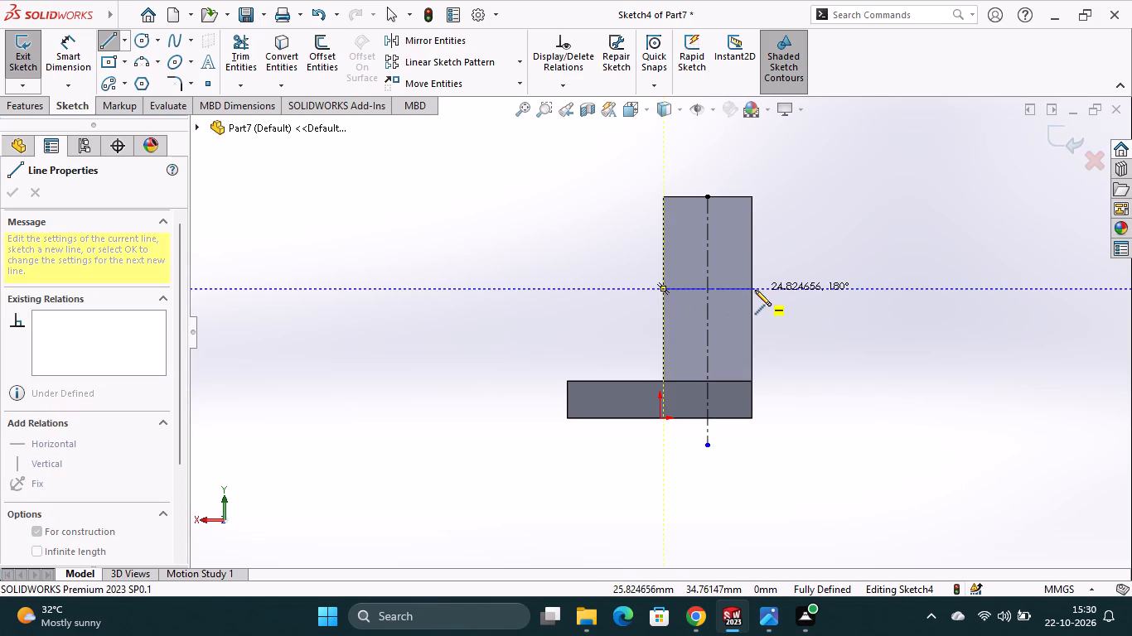
left_click(752, 289)
key("Escape")
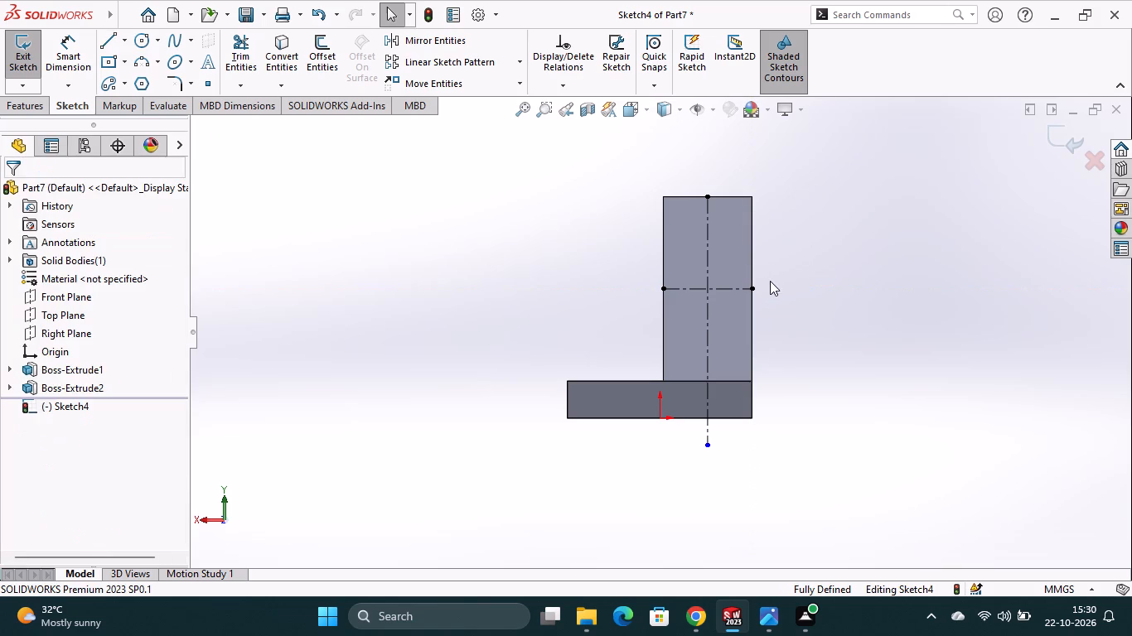
Sketch a center rectangle about 27 mm high, centred where the two centerlines cross on the upright.
left_click(121, 58)
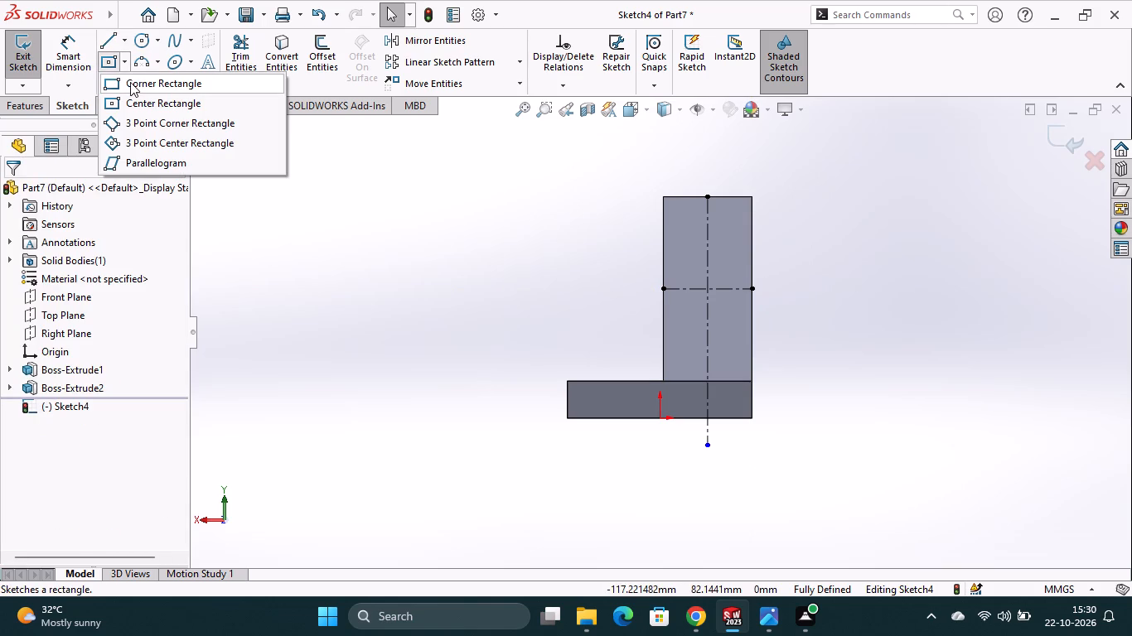
left_click(133, 104)
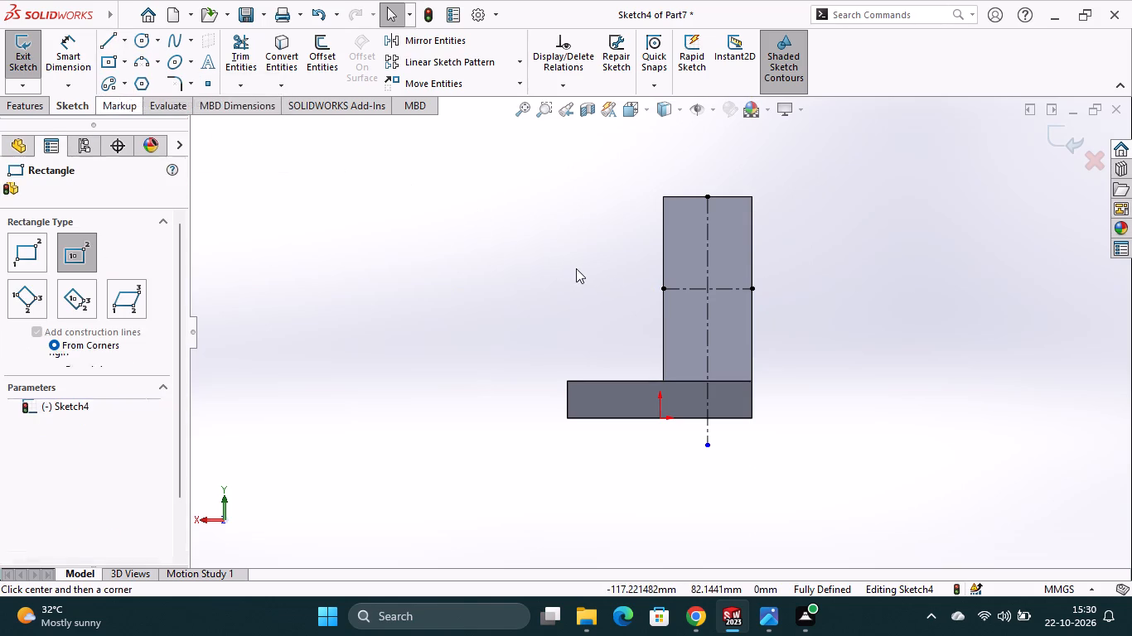
left_click(707, 287)
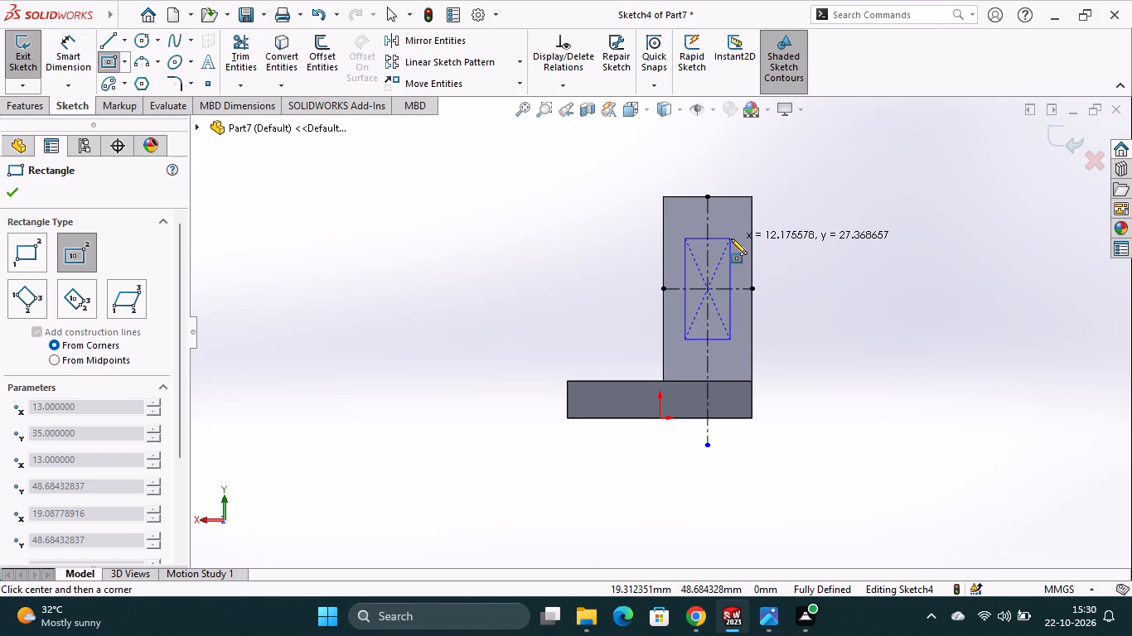
left_click(731, 238)
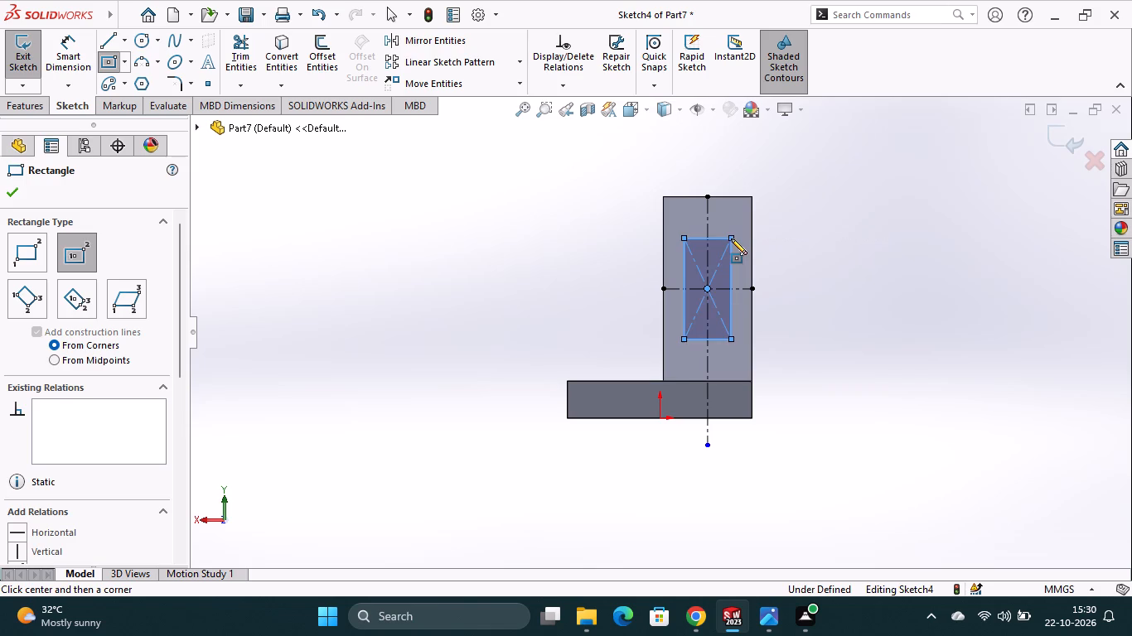
Dimension the rectangle's vertical side as 20 mm.
left_click(84, 61)
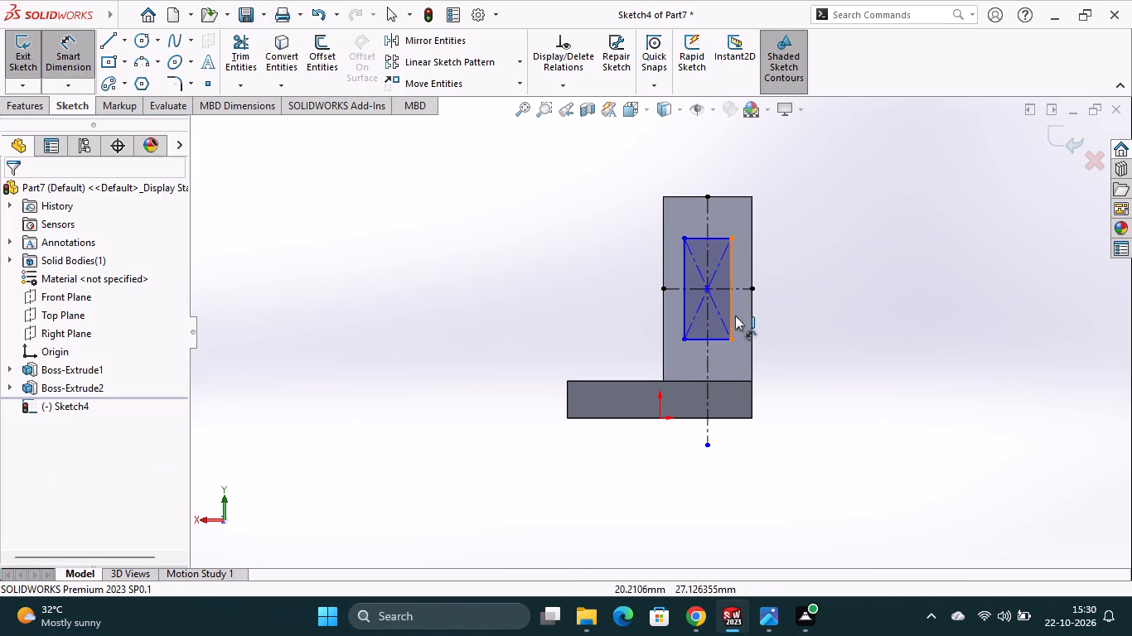
left_click(735, 270)
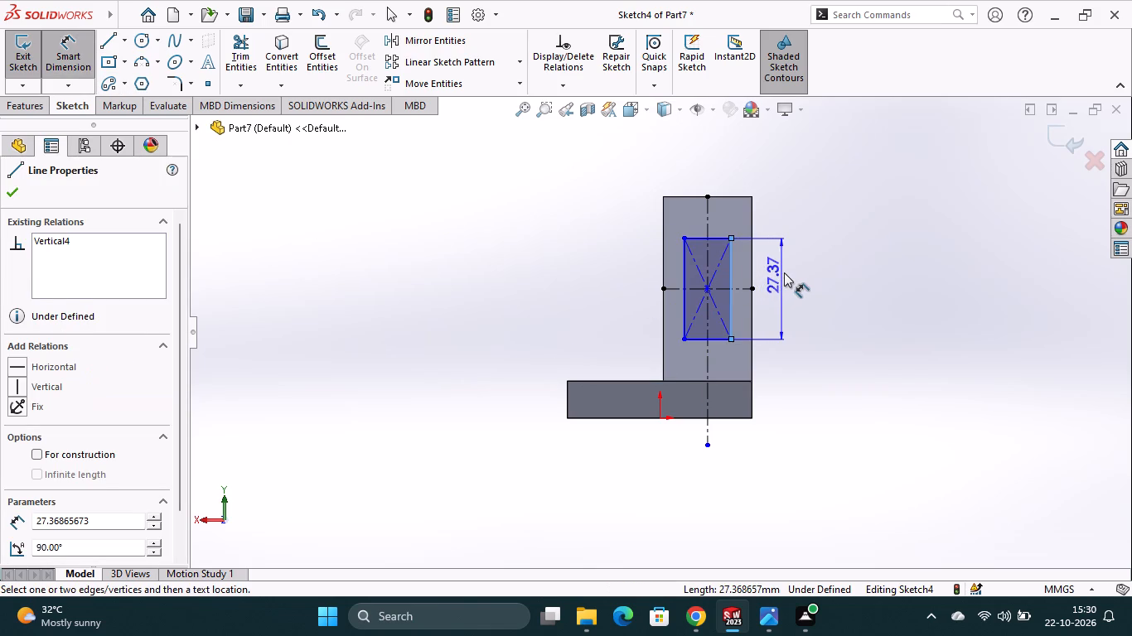
left_click(784, 272)
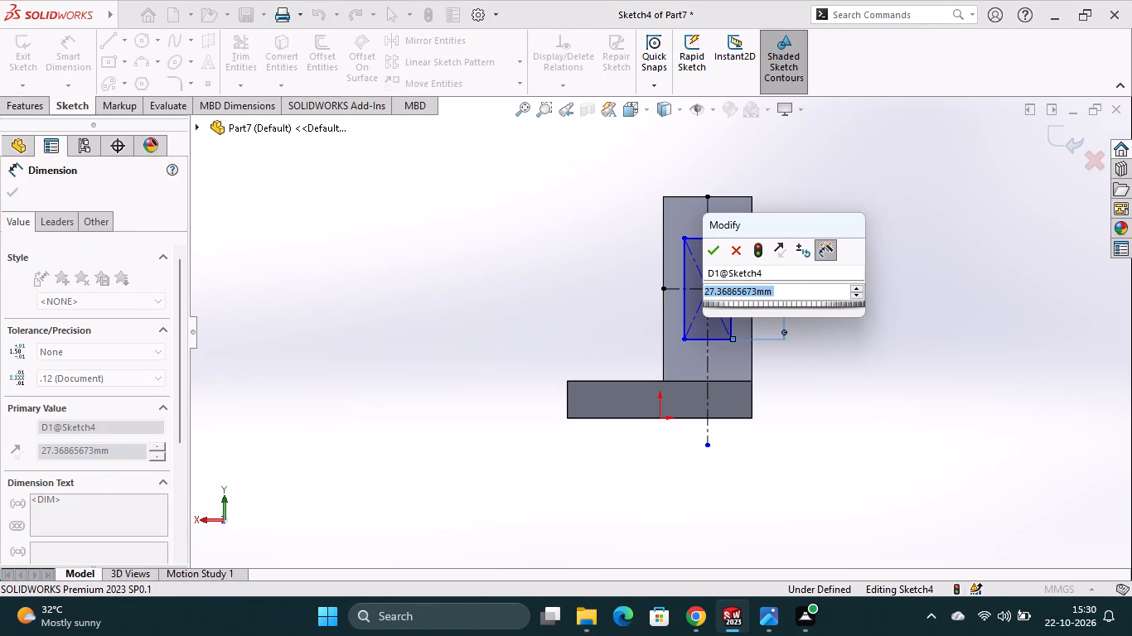
type("20")
key("Return")
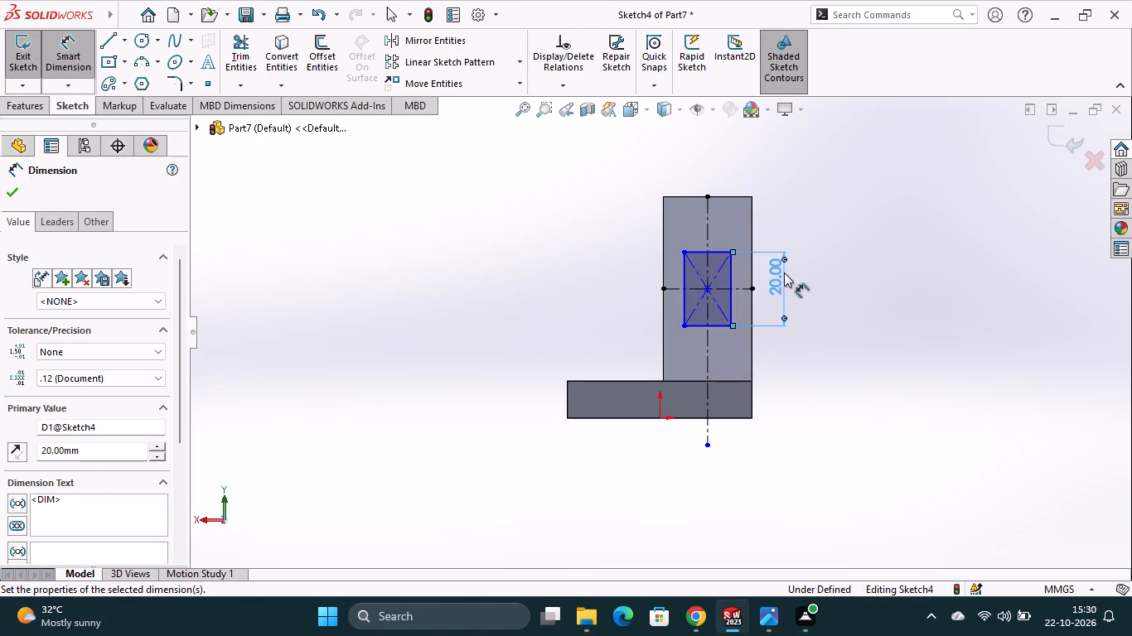
Dimension the gap between the rectangle's vertical side and the upright's outer edge, flush with the block's end, as 6 mm.
scroll(756, 302, "down", 3)
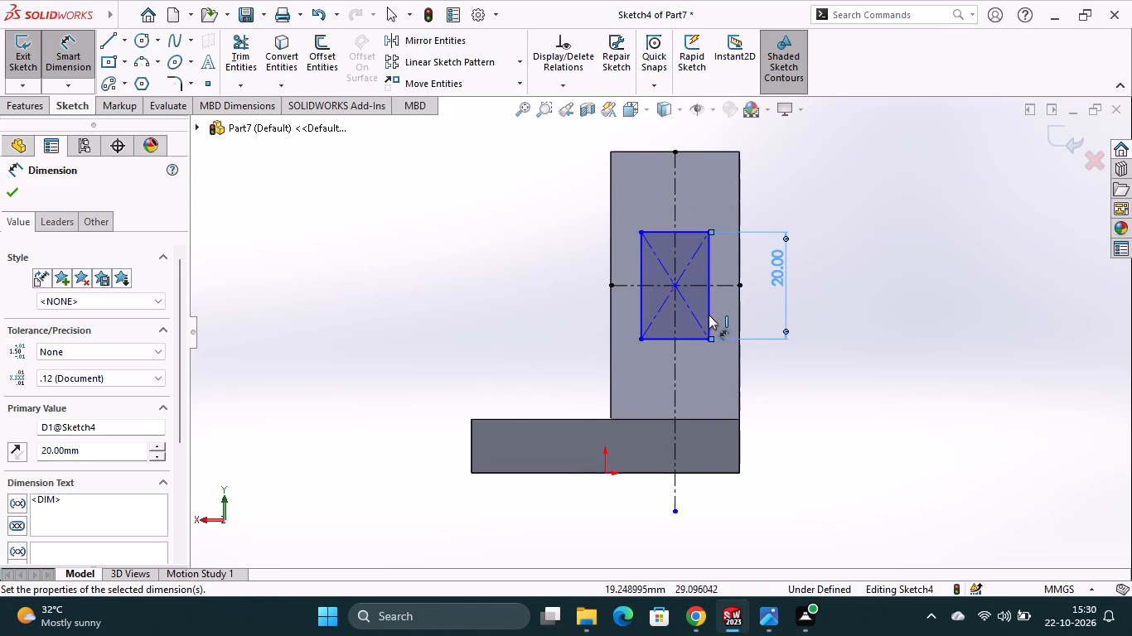
left_click(709, 309)
left_click(739, 308)
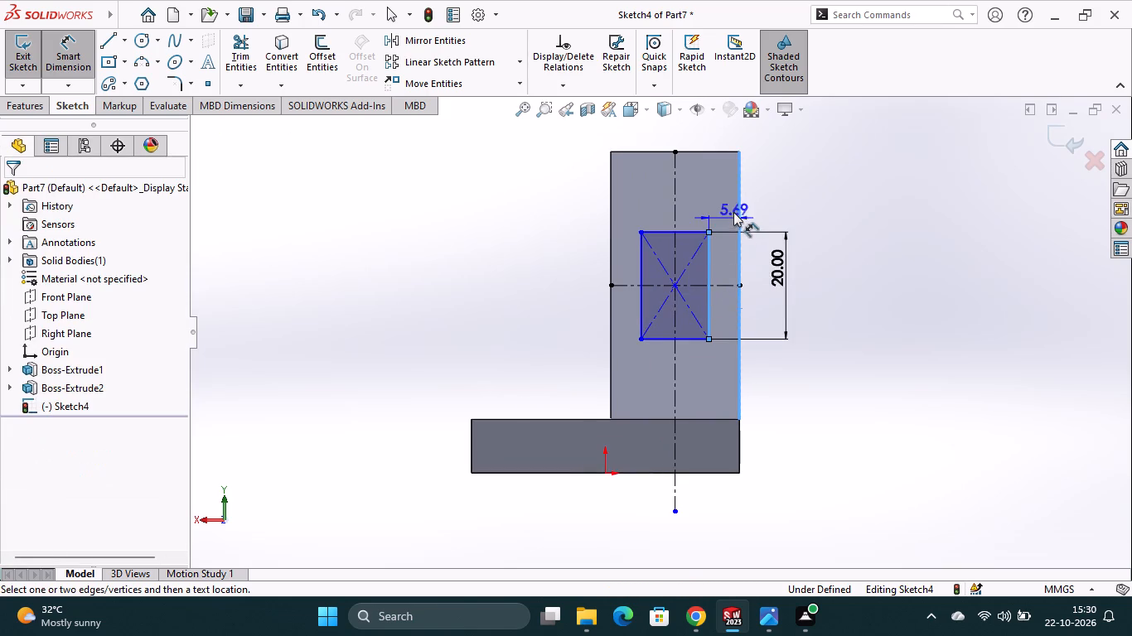
left_click(726, 205)
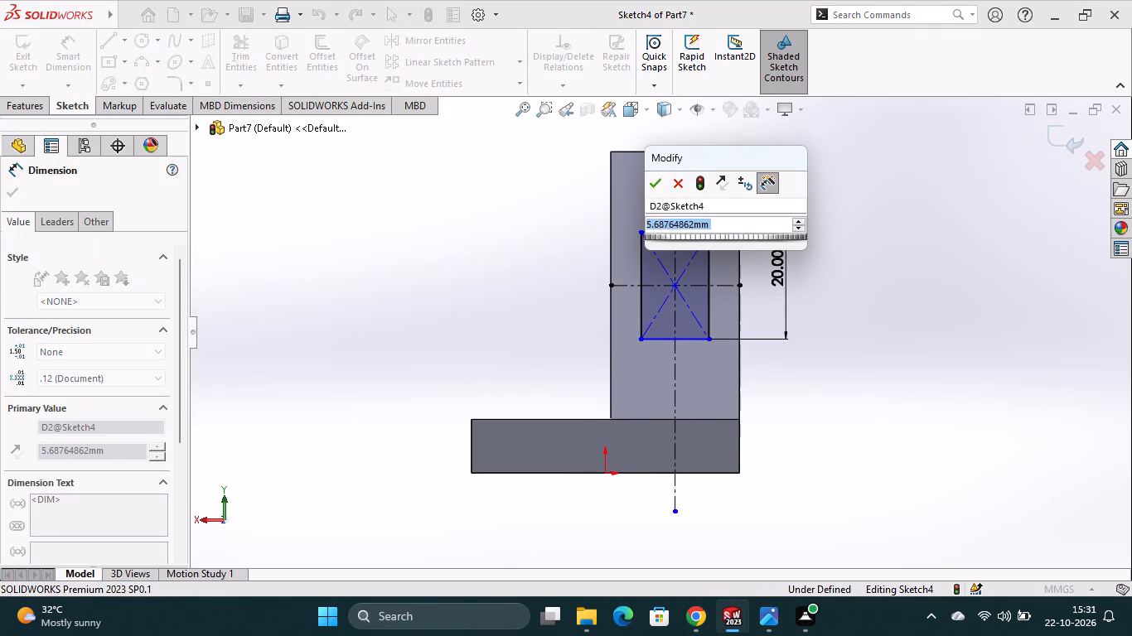
key("6")
key("Return")
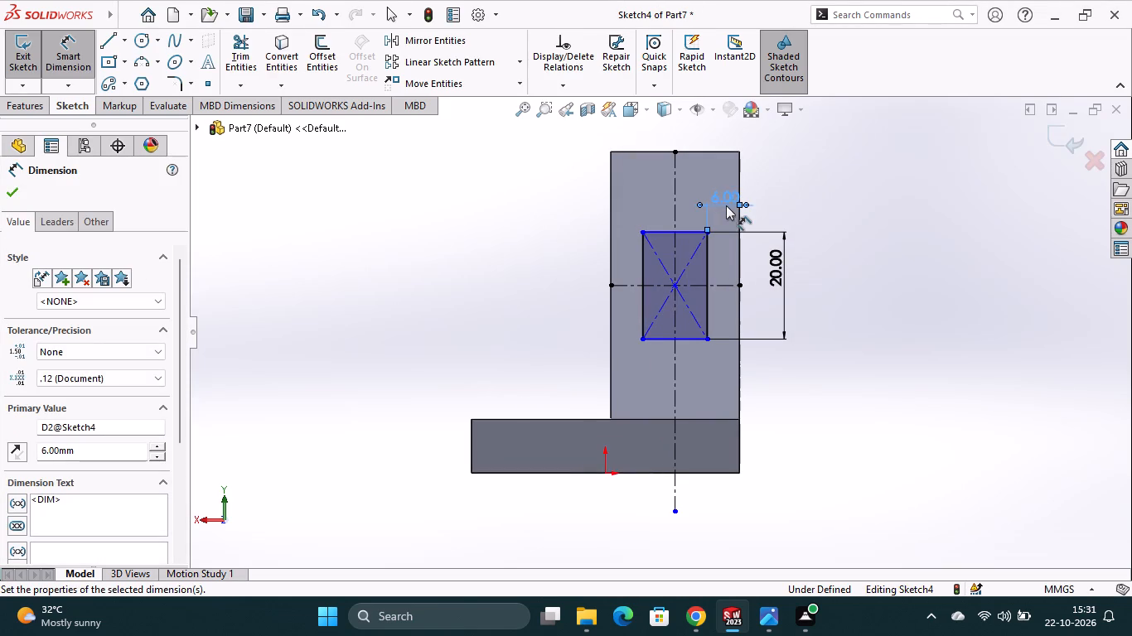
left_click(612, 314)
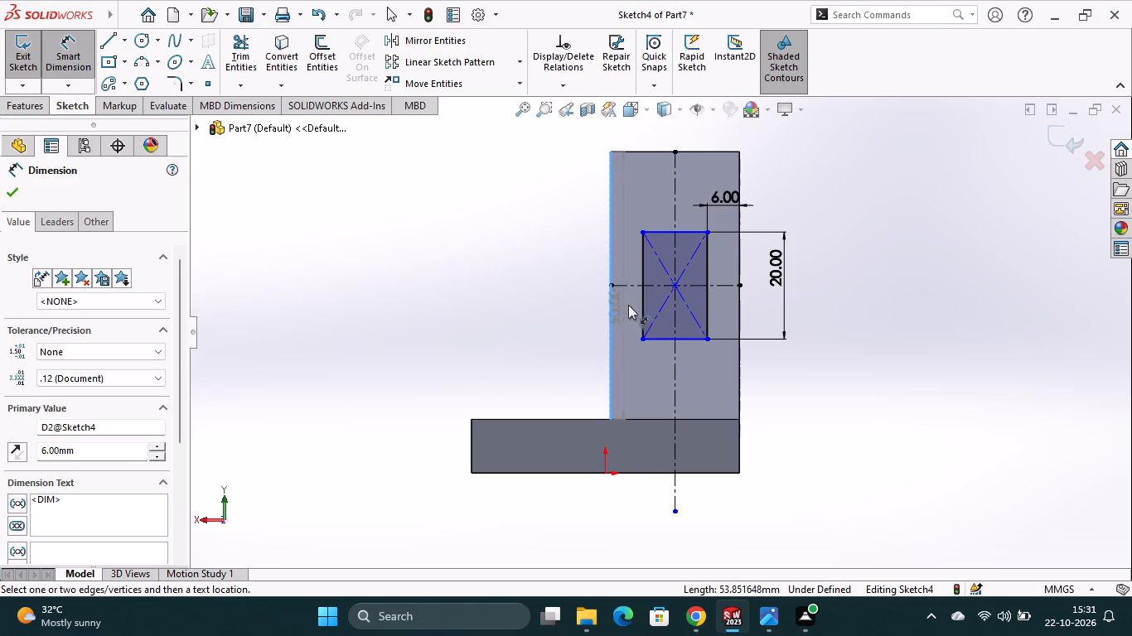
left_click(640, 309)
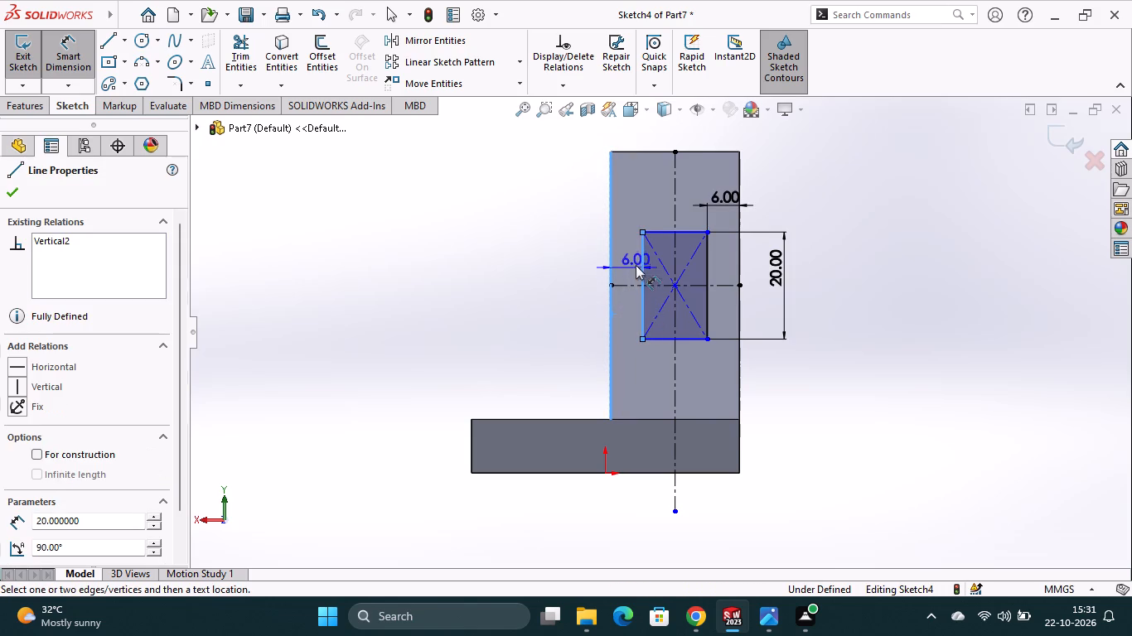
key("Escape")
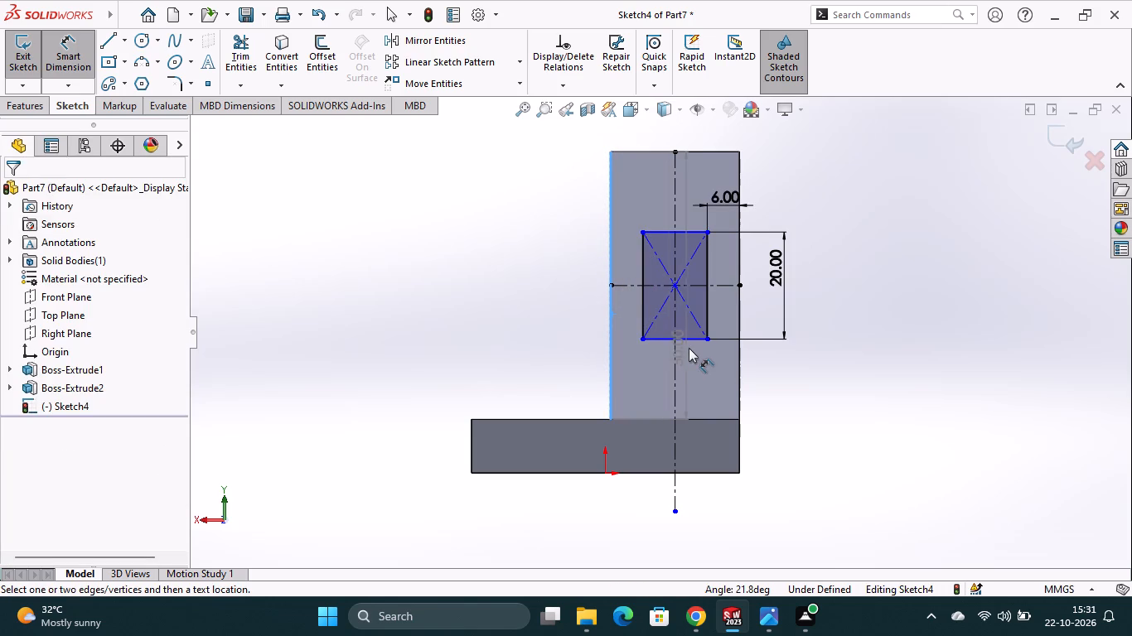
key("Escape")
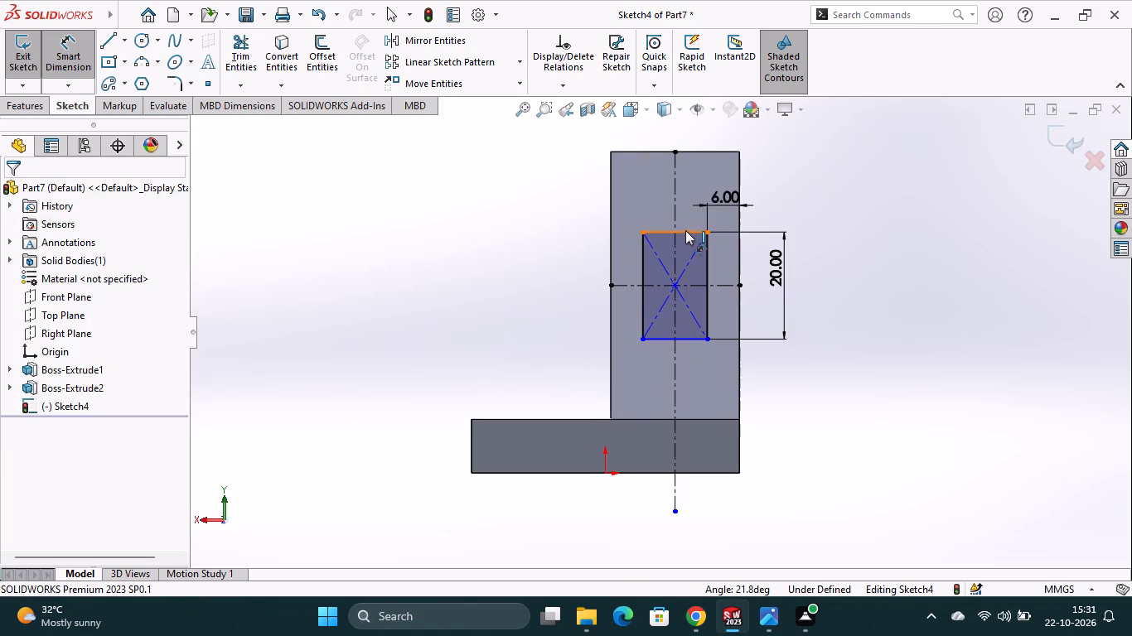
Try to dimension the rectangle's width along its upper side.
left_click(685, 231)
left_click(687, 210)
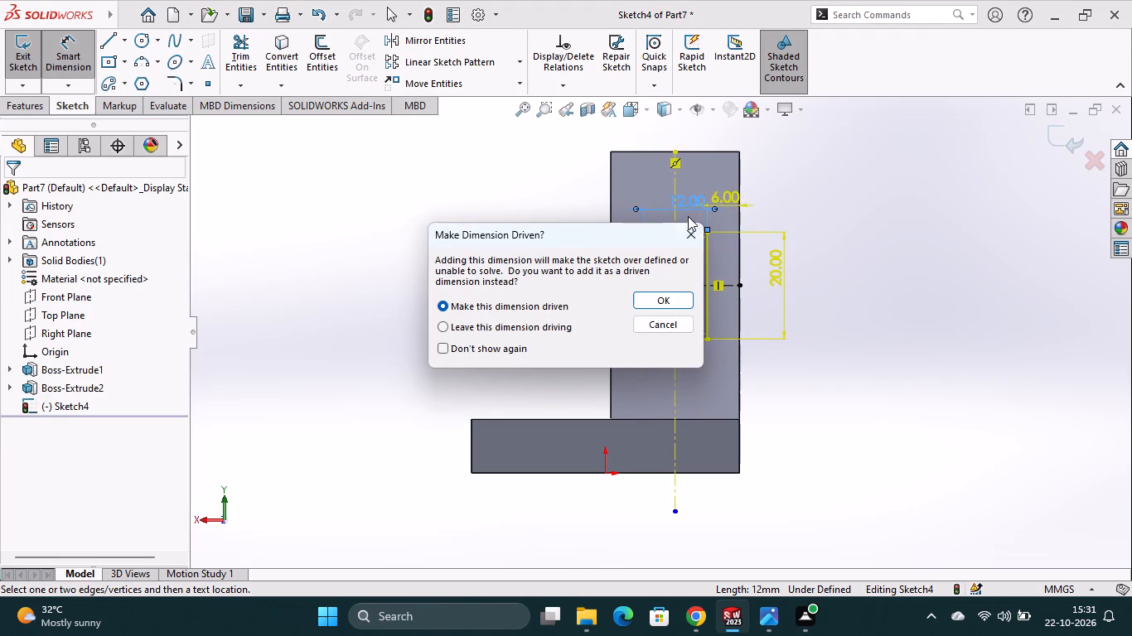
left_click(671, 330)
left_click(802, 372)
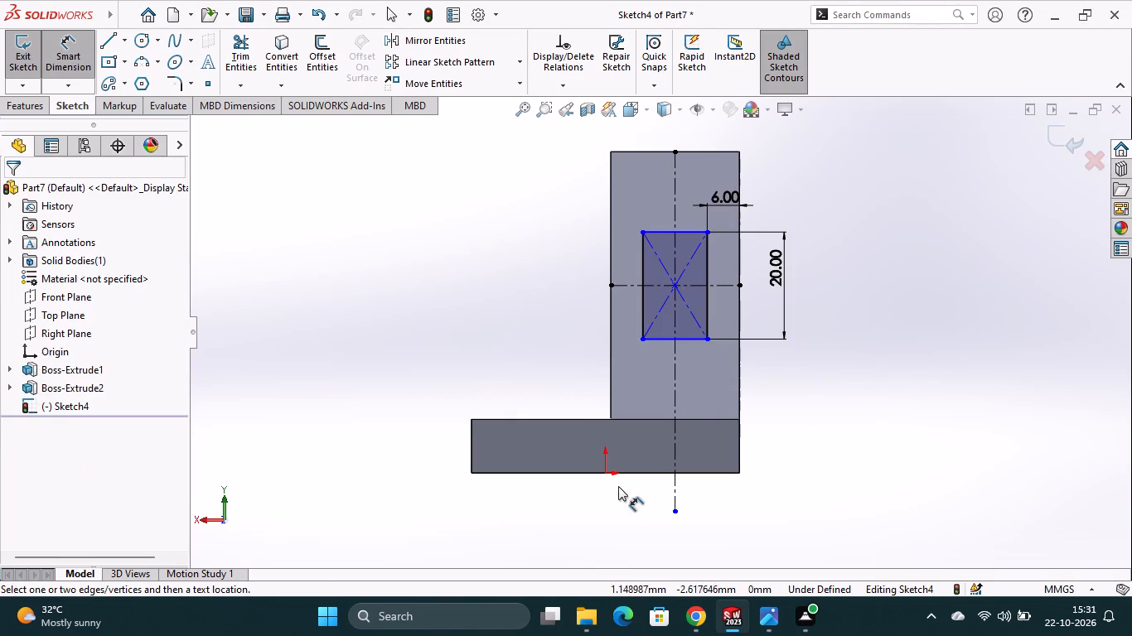
Dimension the gap between the rectangle's upper side and the upright's top edge as 15 mm.
left_click(693, 152)
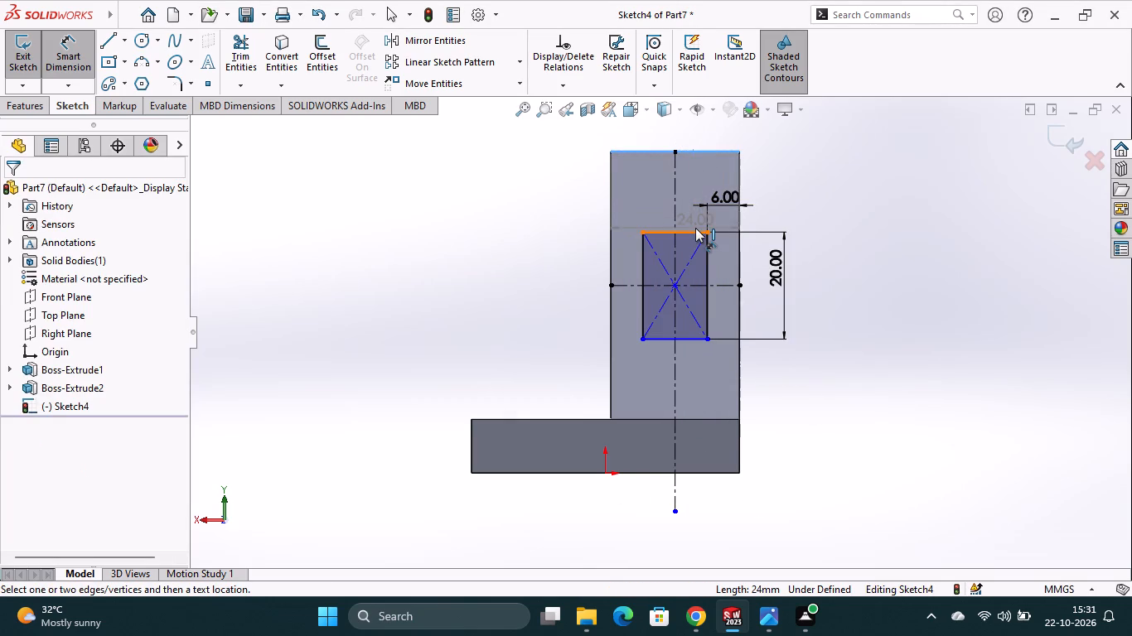
left_click(694, 231)
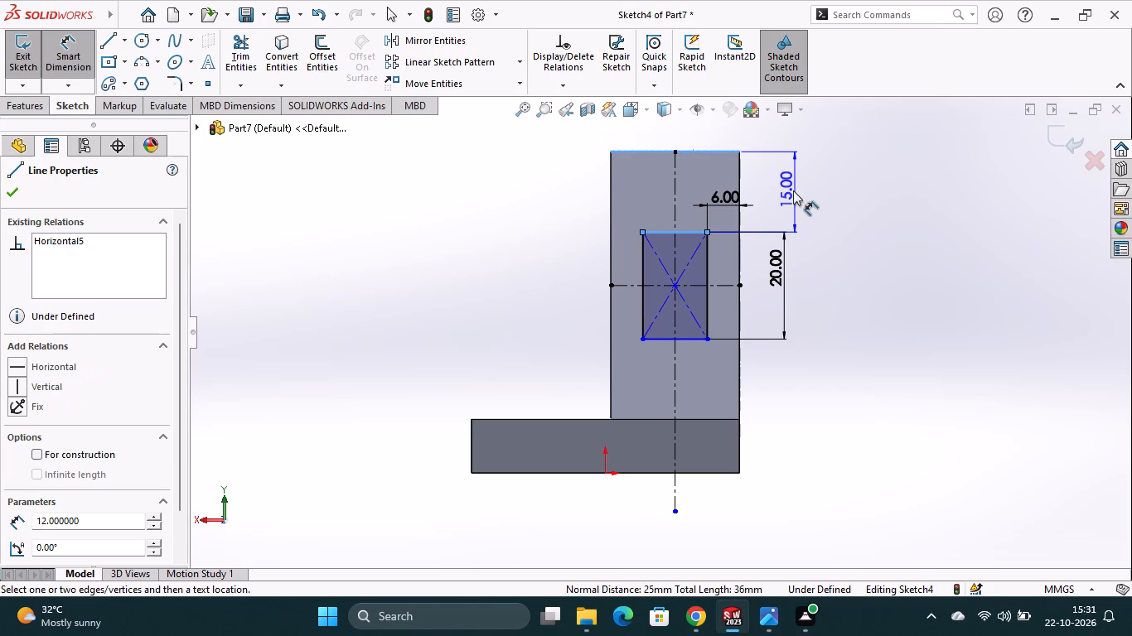
left_click(790, 190)
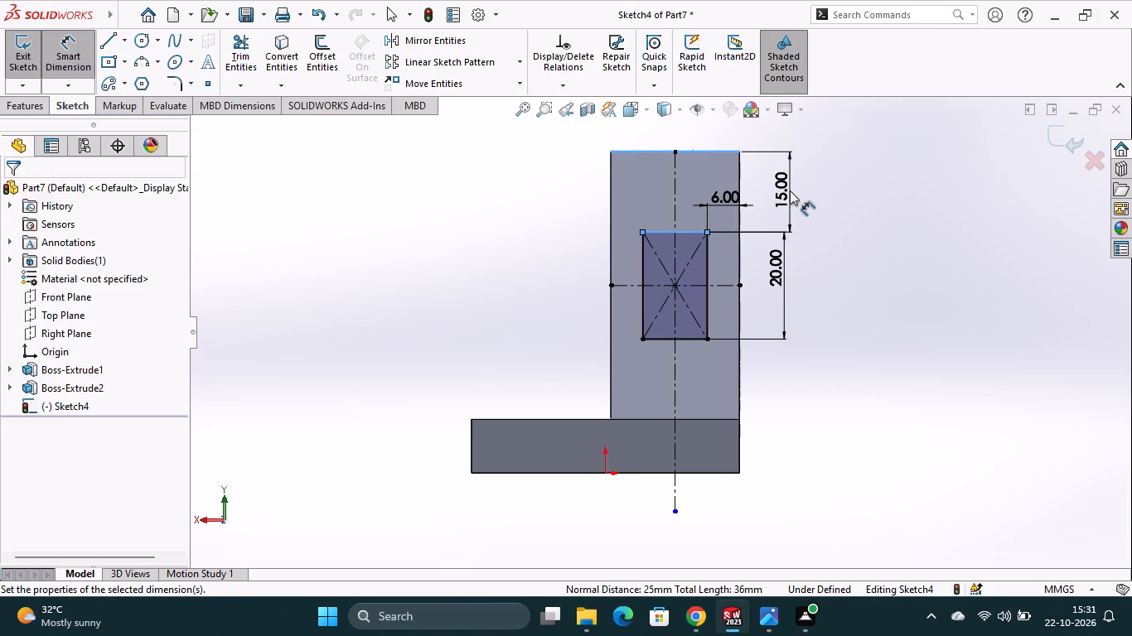
left_click(723, 166)
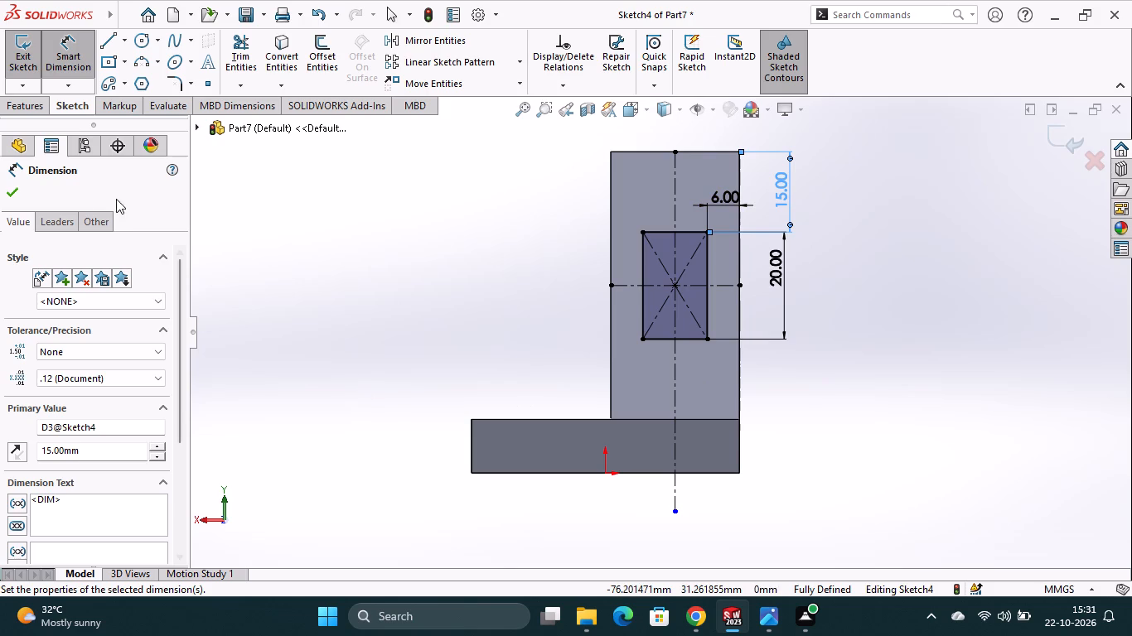
Set up an extruded cut from the rectangle sketch with the end condition Through All - Both.
left_click(32, 104)
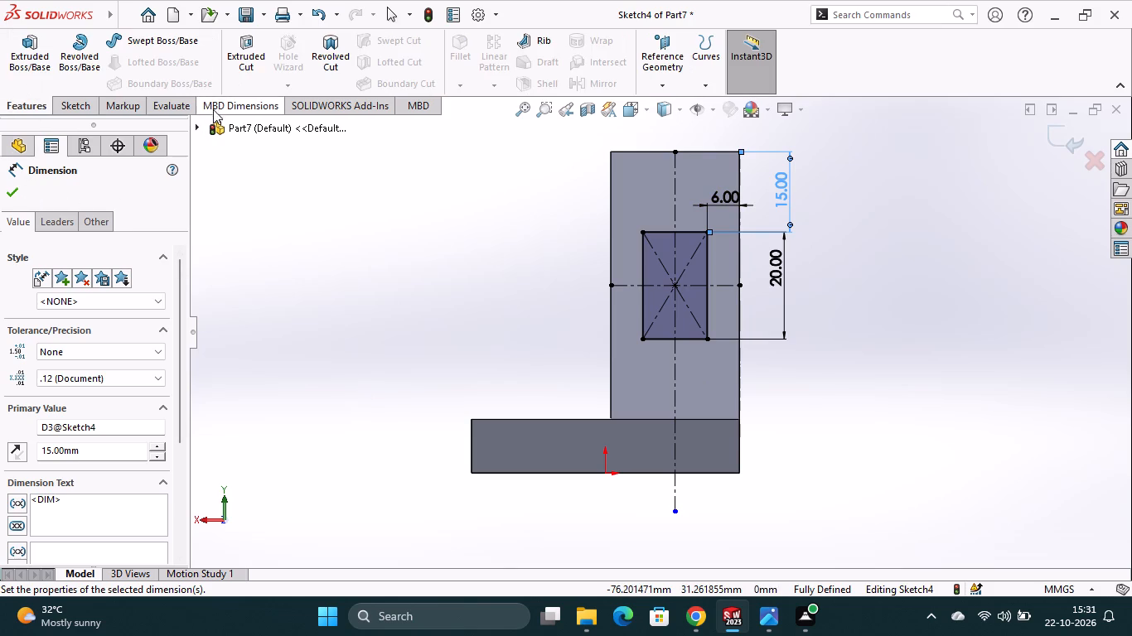
left_click(235, 84)
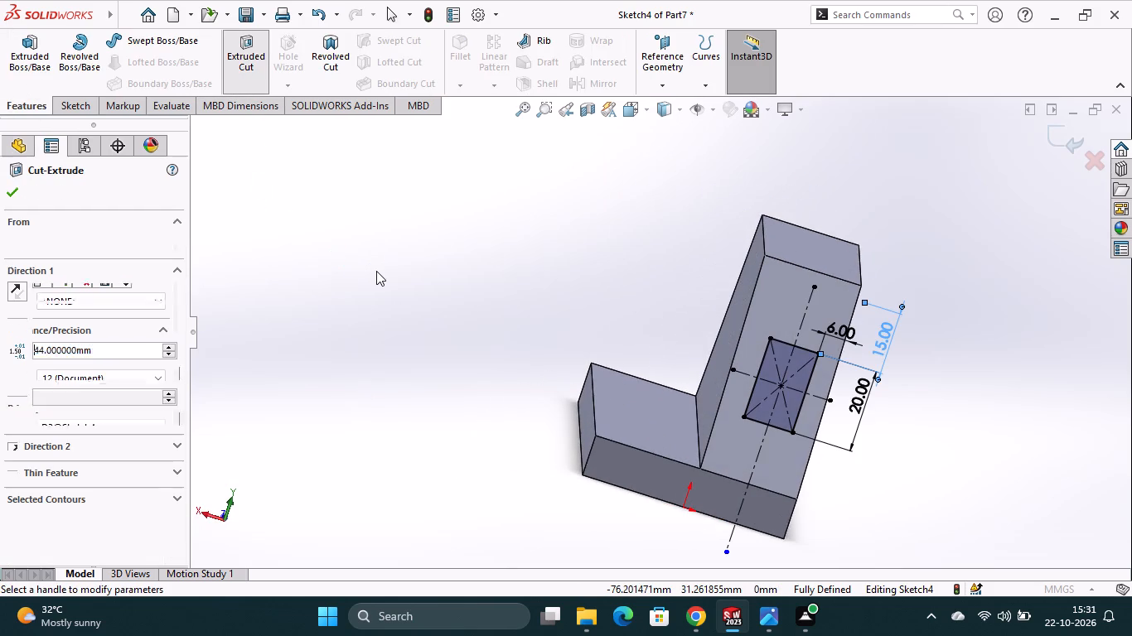
scroll(575, 506, "up", 1)
middle_click_drag(575, 506, 626, 513)
scroll(575, 506, "down", 1)
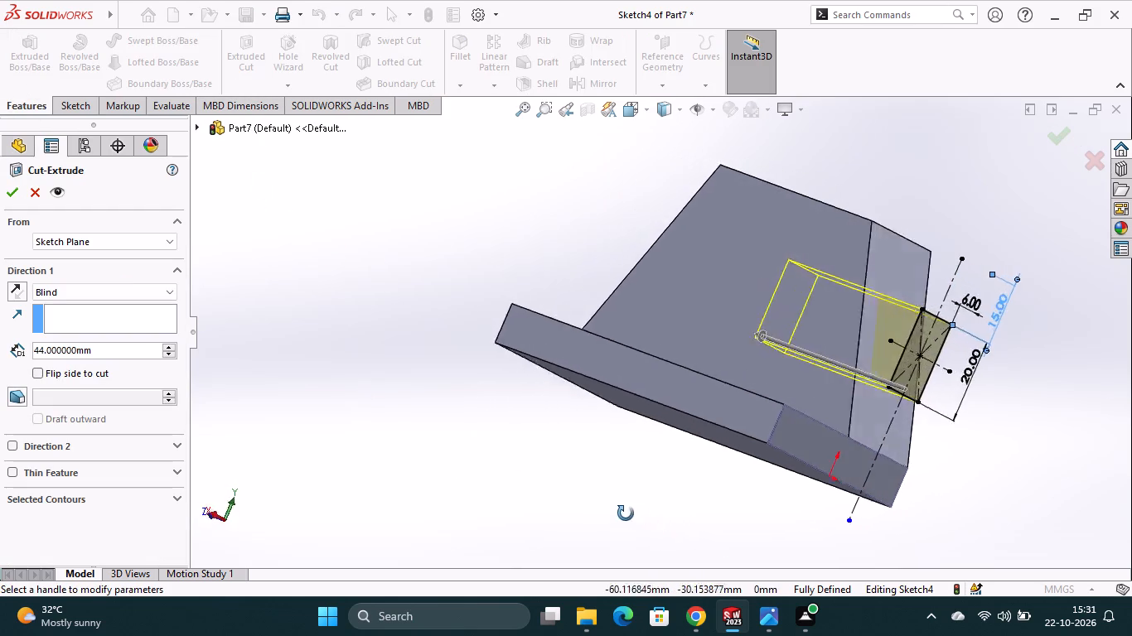
middle_click_drag(626, 513, 613, 508)
left_click(123, 289)
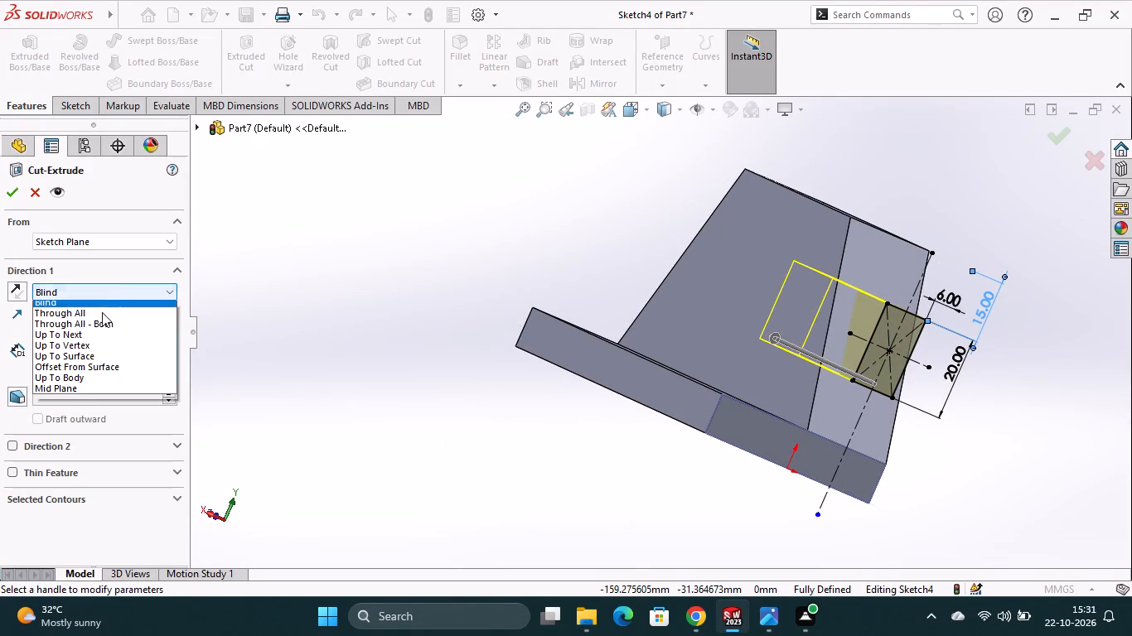
left_click(99, 318)
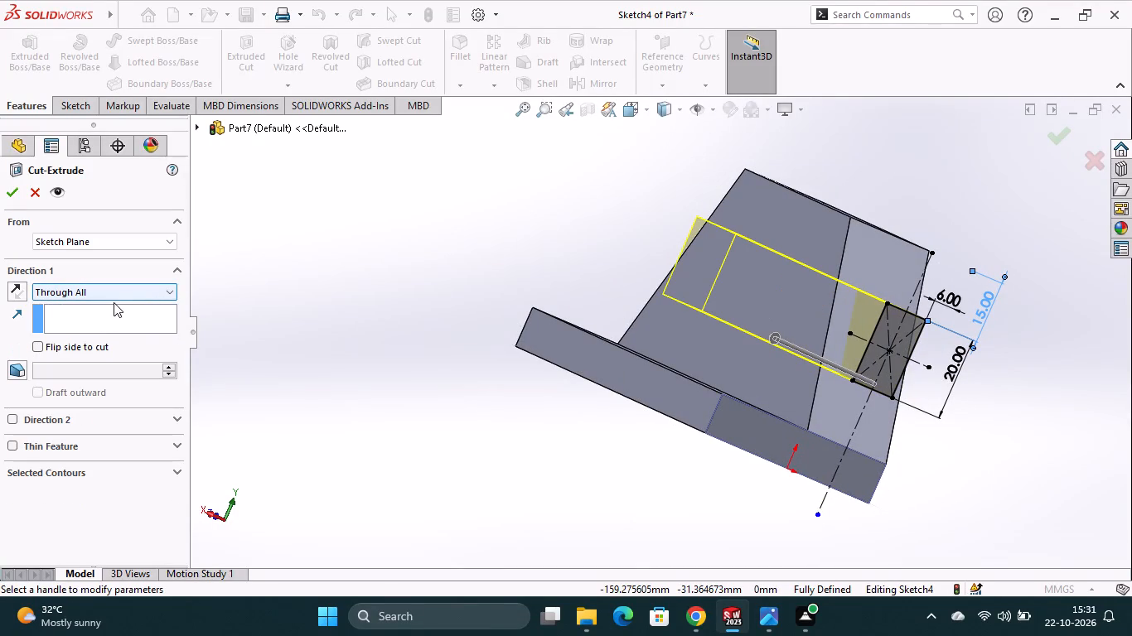
left_click(116, 294)
left_click(106, 325)
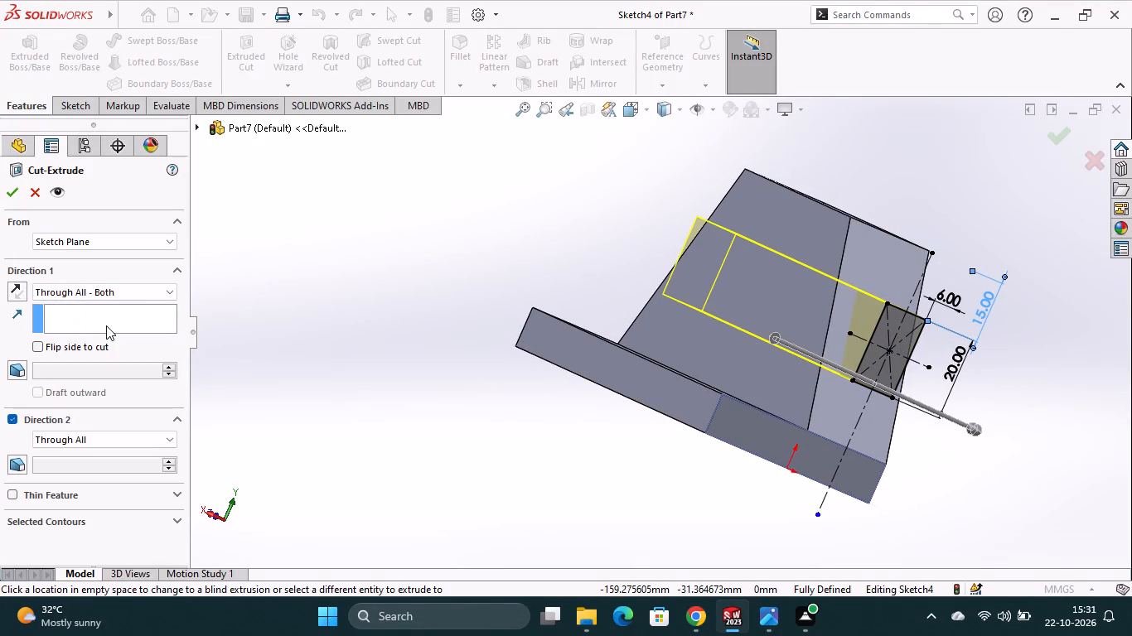
Change the cut's first direction to Blind with a depth of 100 mm and complete the cut.
left_click(128, 296)
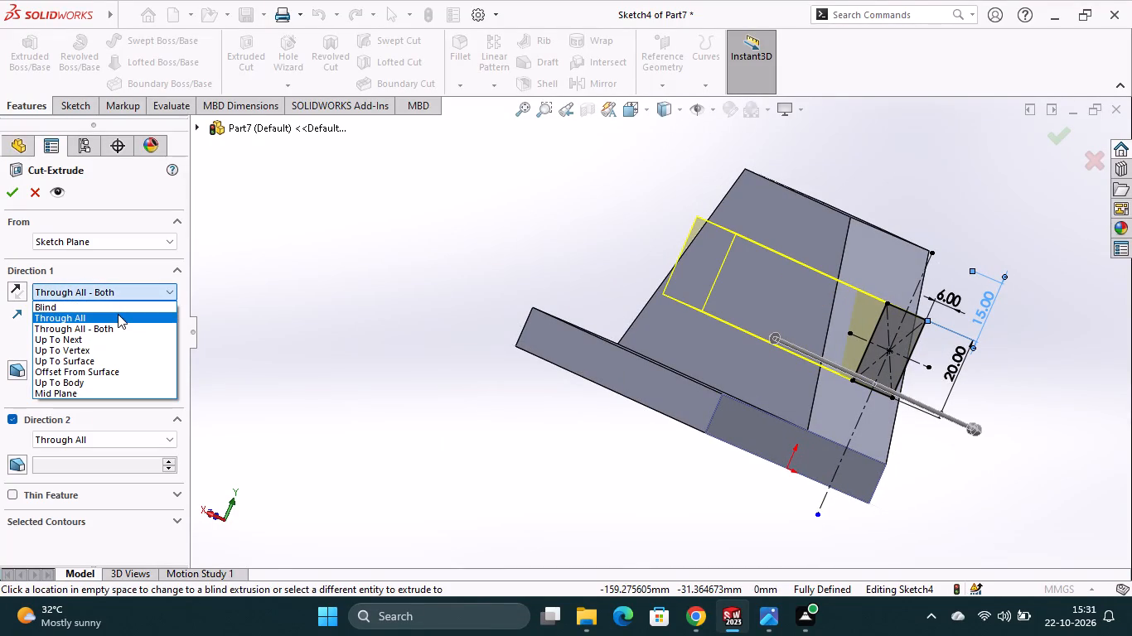
left_click(123, 291)
left_click(127, 290)
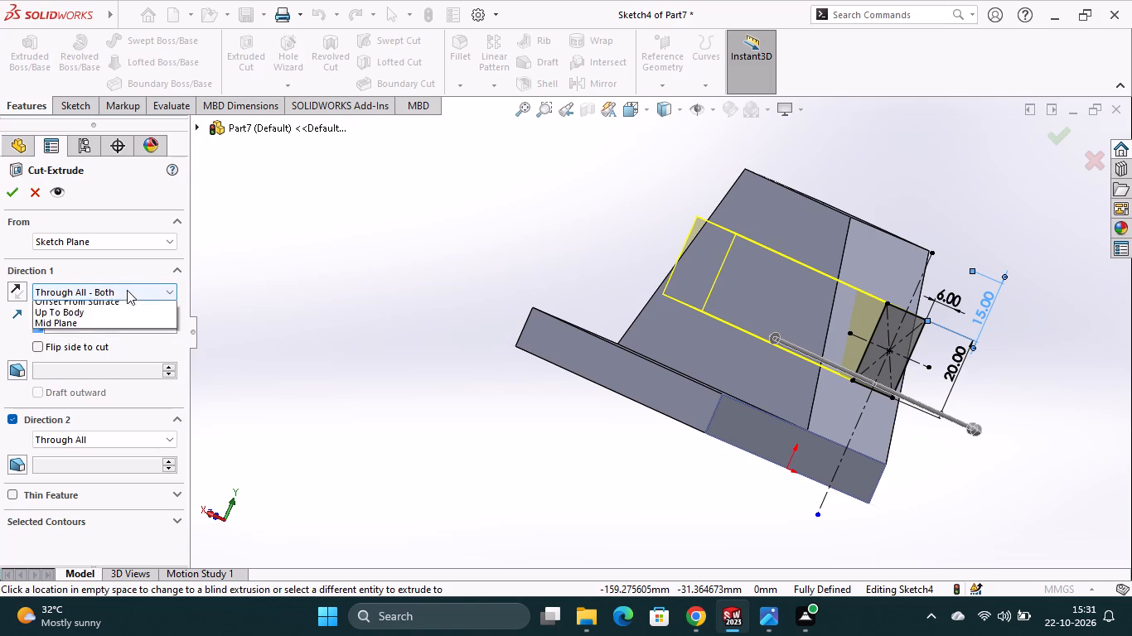
left_click(104, 306)
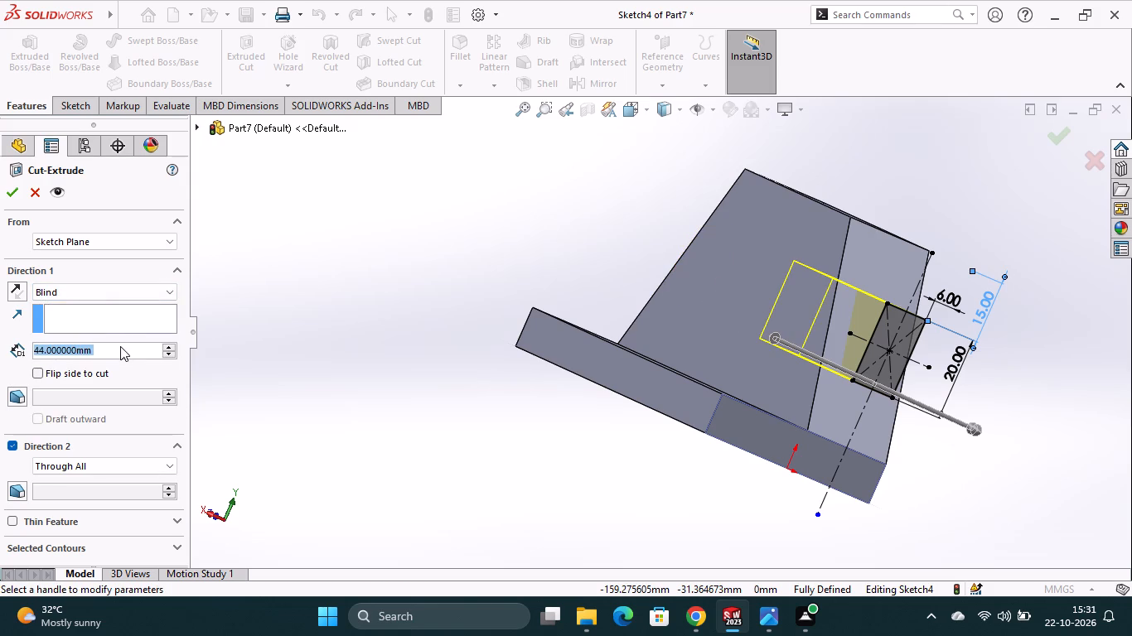
left_click(120, 346)
left_click(120, 346)
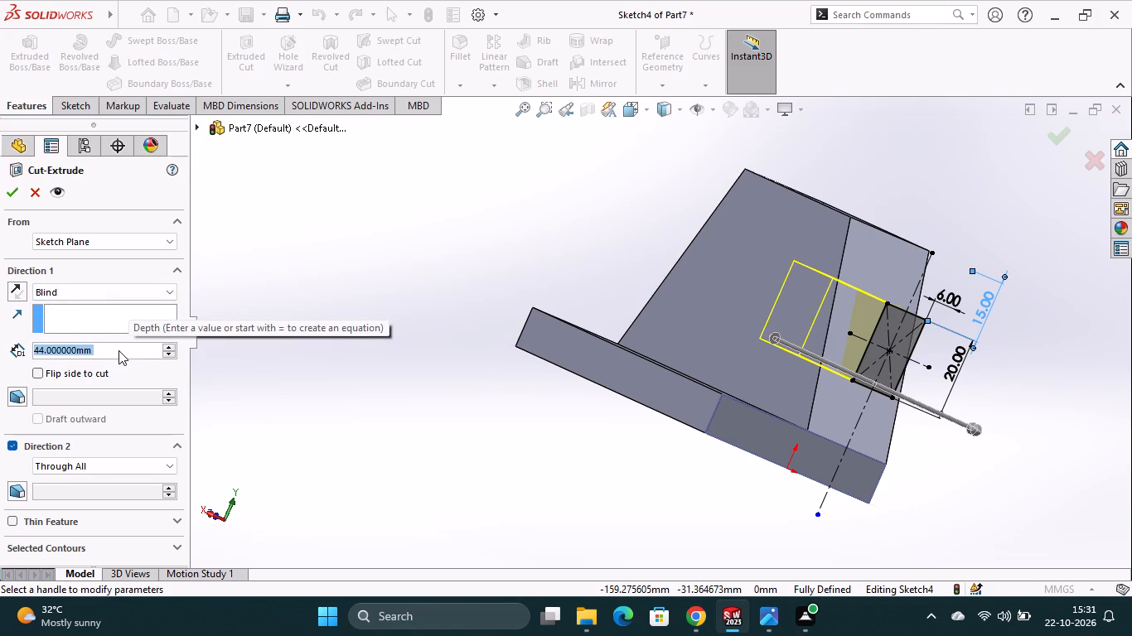
key("1")
type("00")
key("Return")
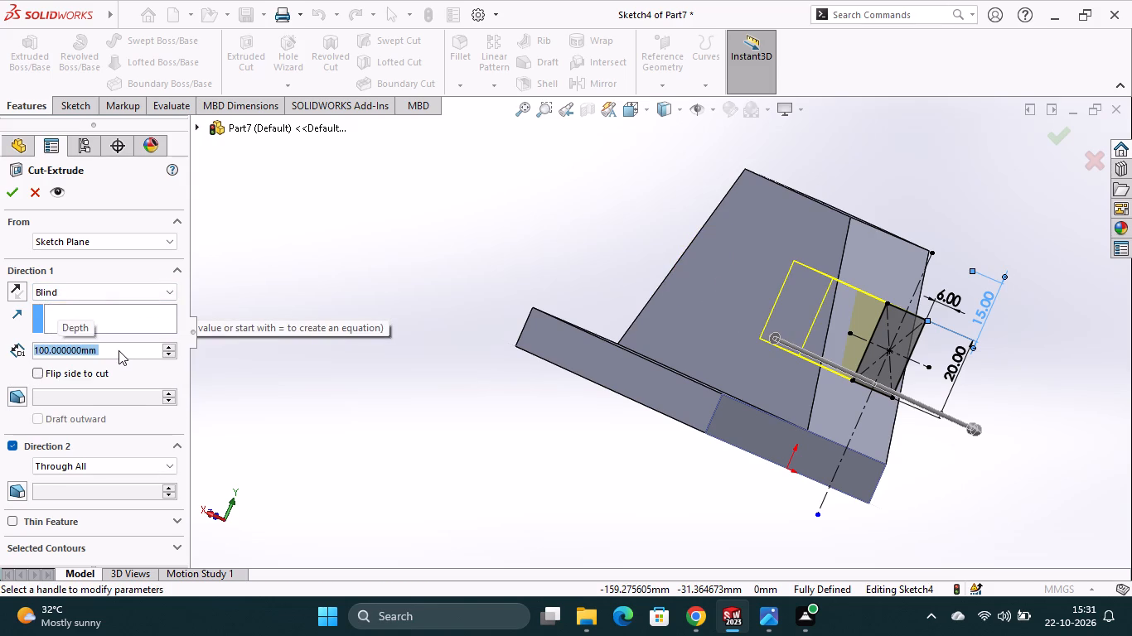
left_click(4, 194)
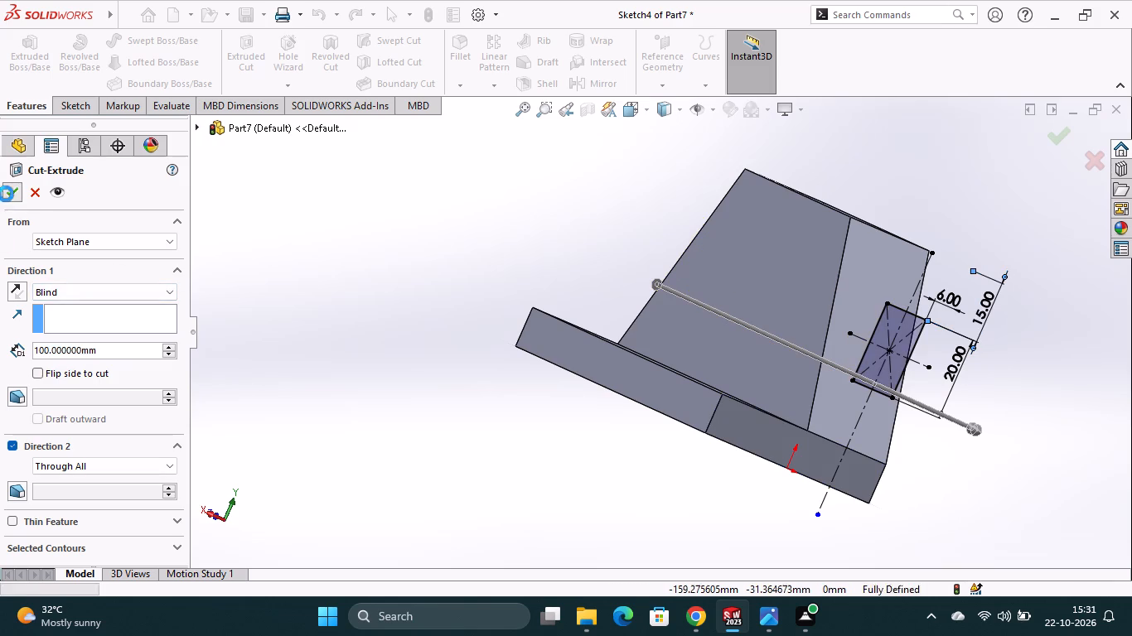
left_click(345, 391)
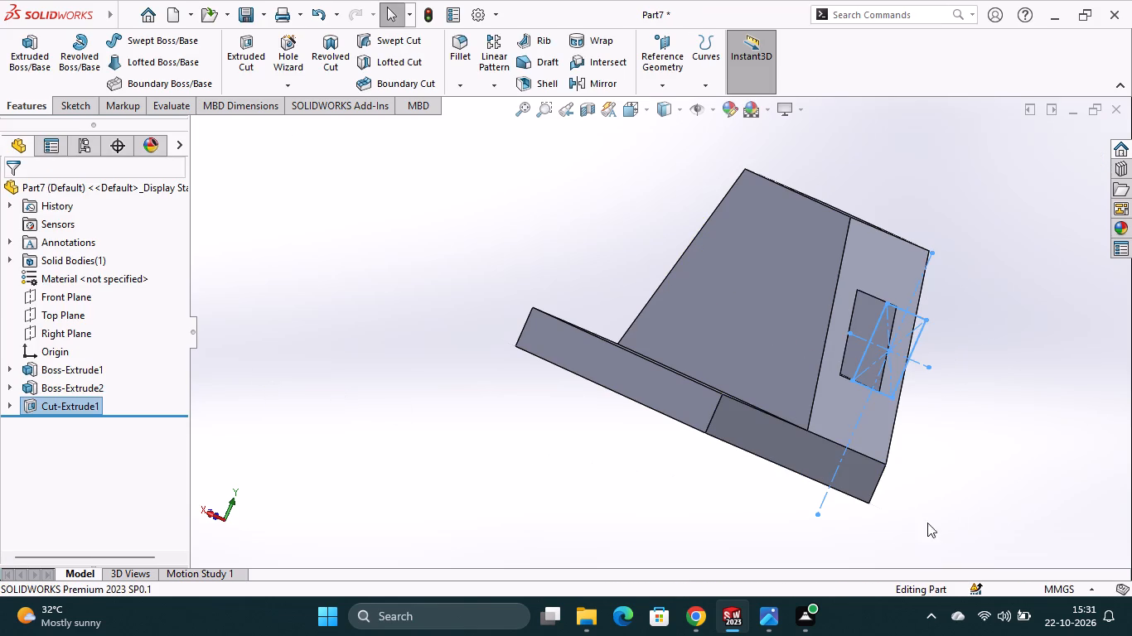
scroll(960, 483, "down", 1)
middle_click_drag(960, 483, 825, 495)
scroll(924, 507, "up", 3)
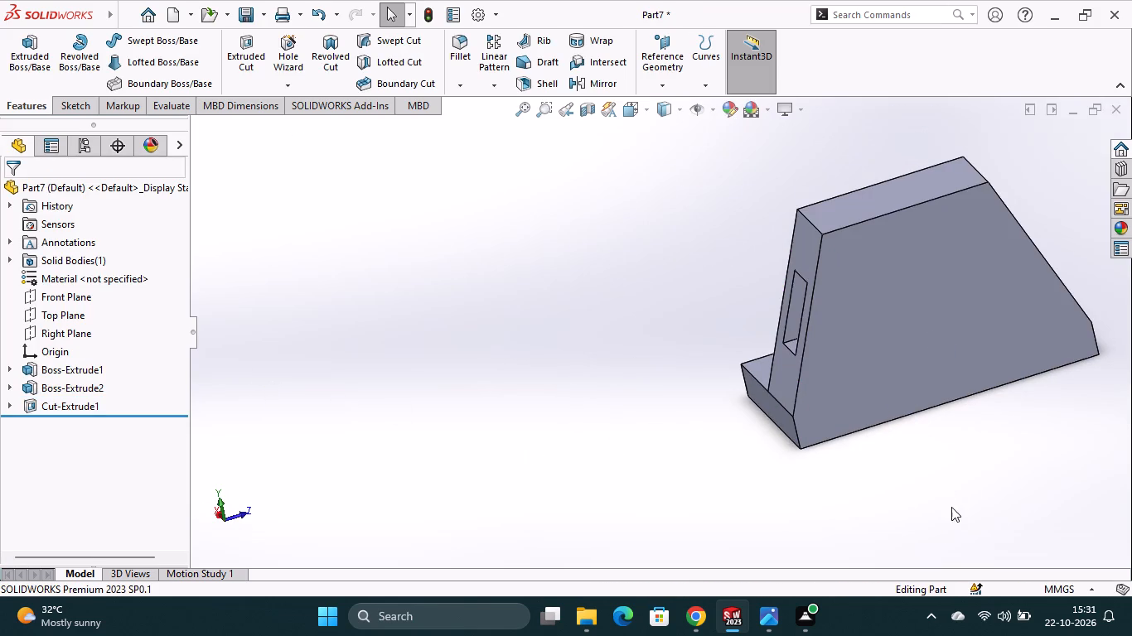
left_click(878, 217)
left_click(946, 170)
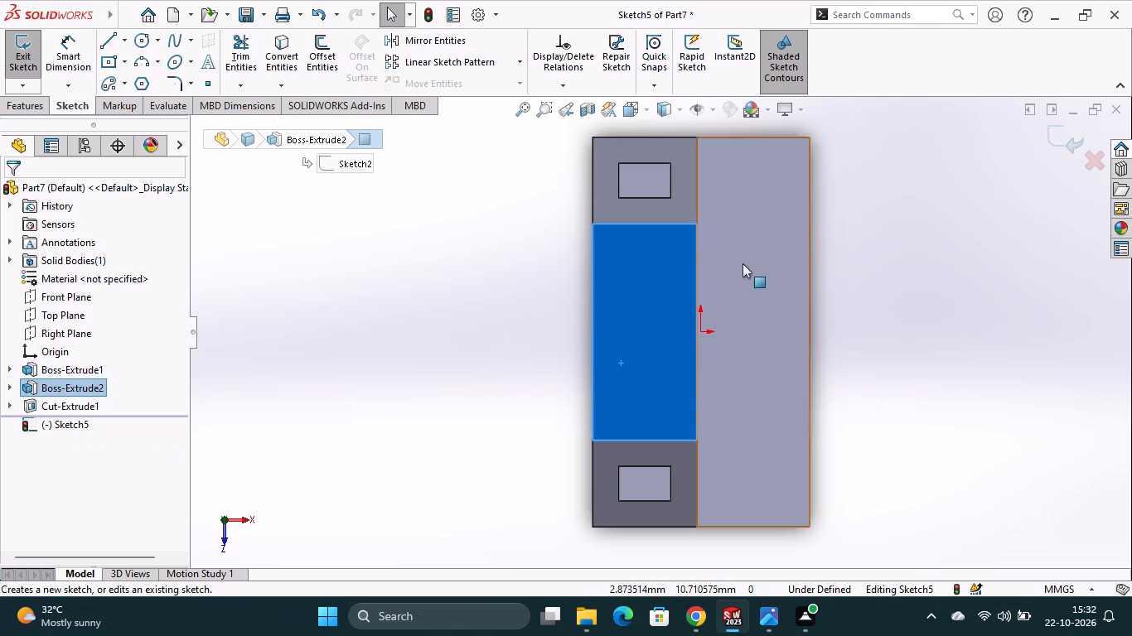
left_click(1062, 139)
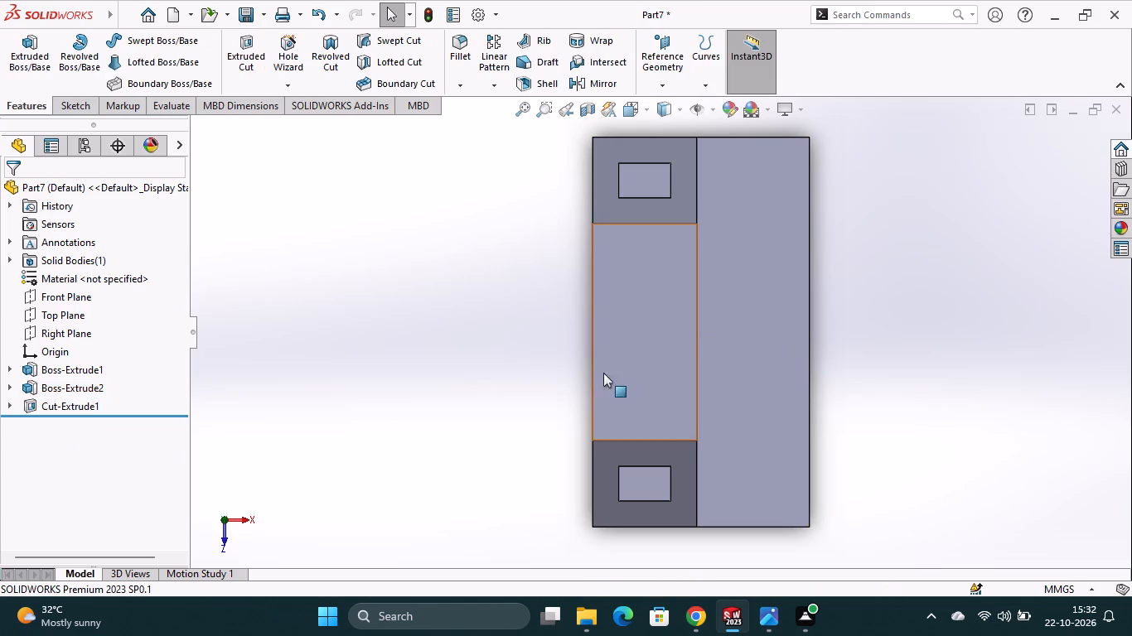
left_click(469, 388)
On a new sketch on the upright's trapezoidal face above the base's ledge, draw a vertical centerline about 47 mm long from the origin.
scroll(852, 365, "down", 1)
middle_click_drag(852, 365, 801, 357)
left_click(602, 344)
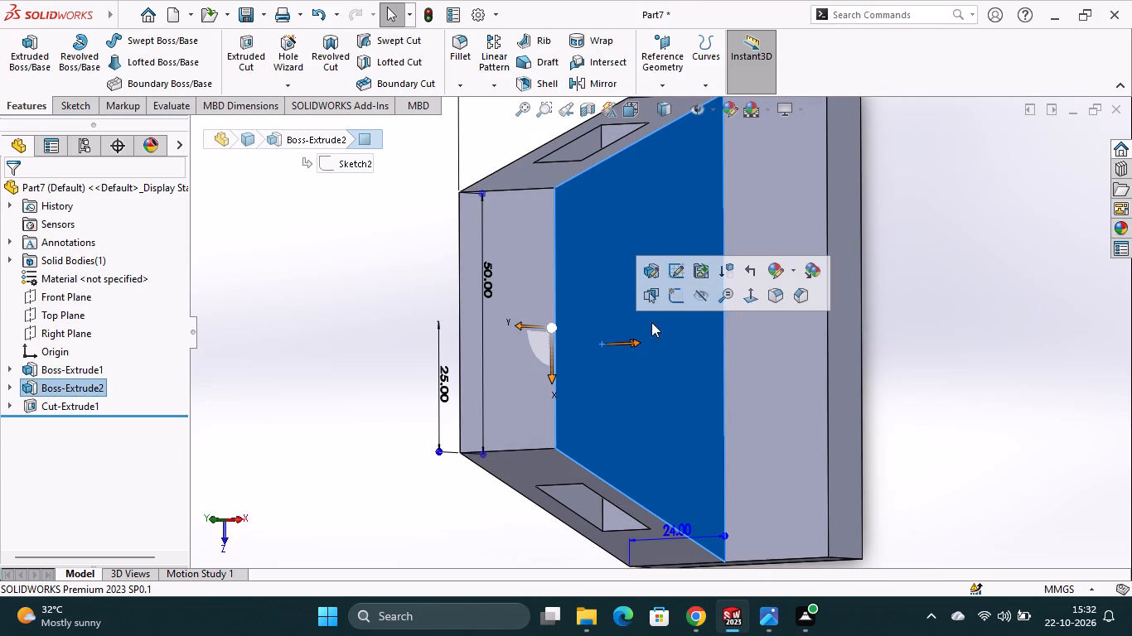
left_click(677, 292)
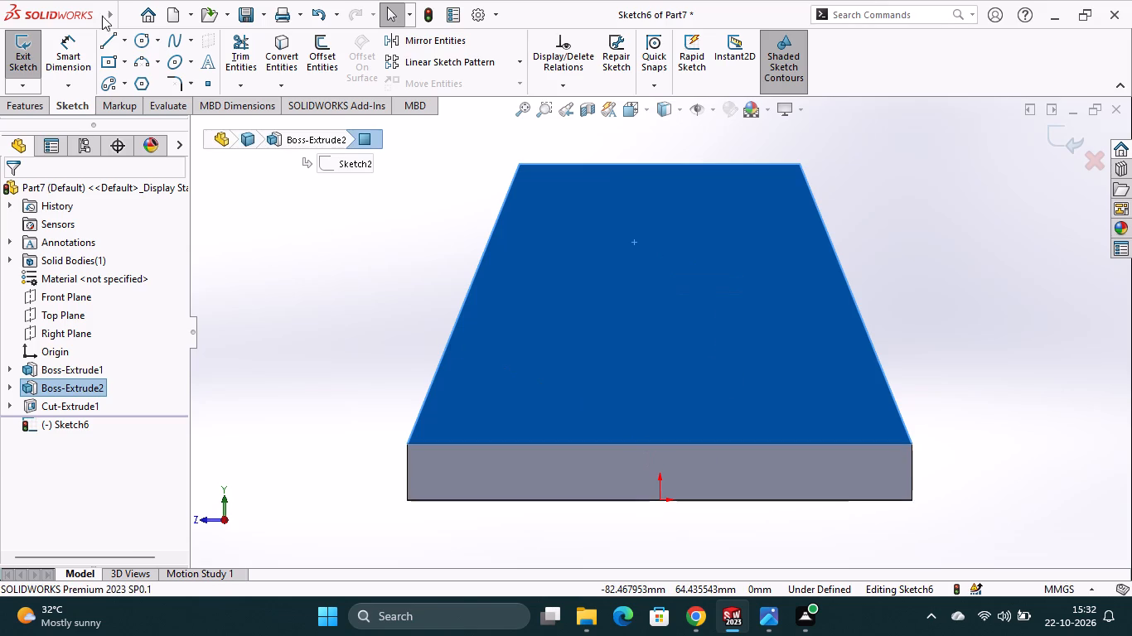
left_click(472, 235)
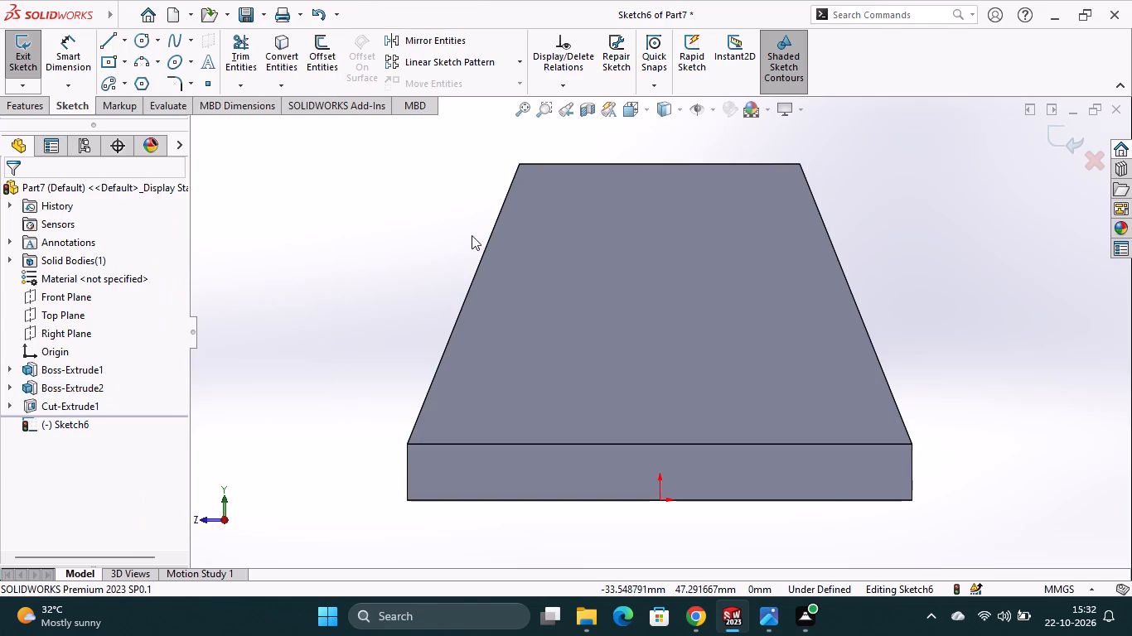
left_click(123, 43)
left_click(127, 80)
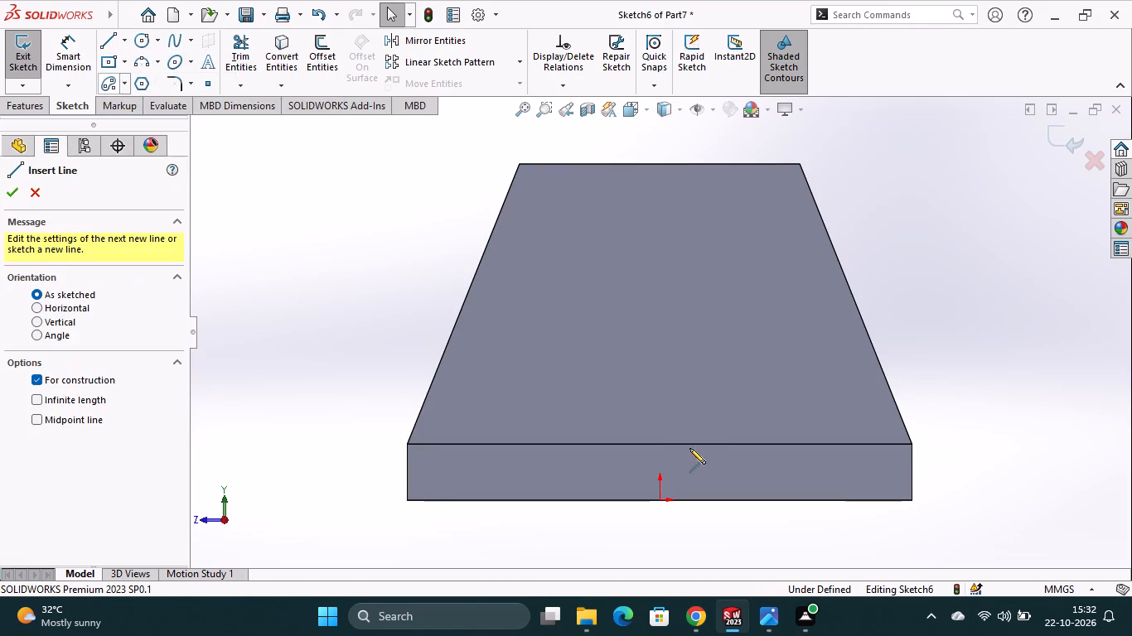
left_click(661, 504)
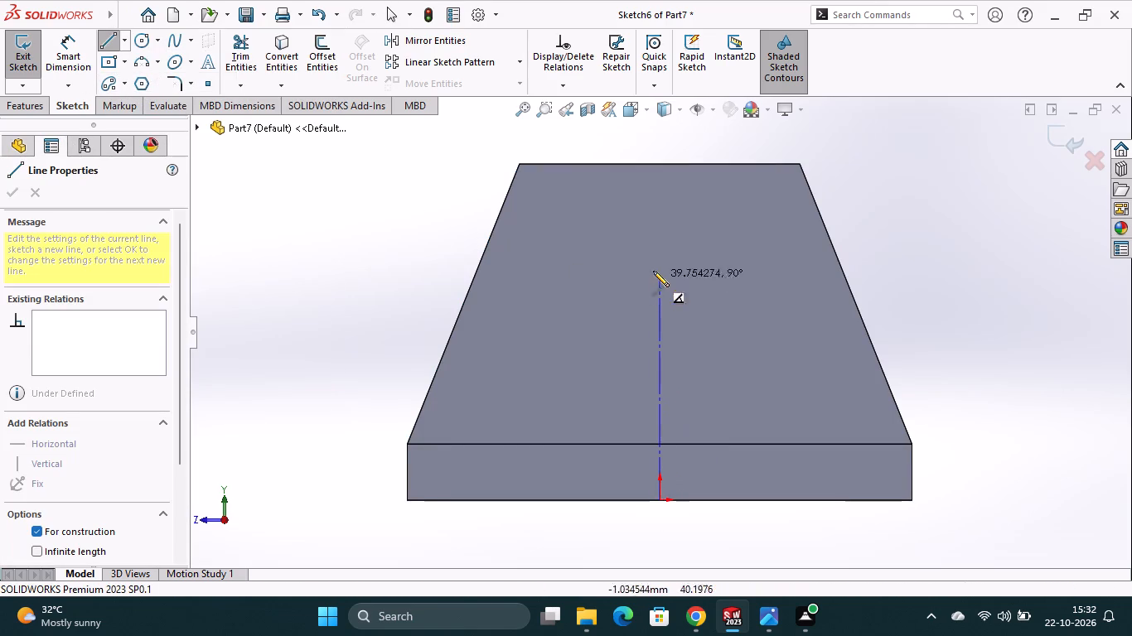
left_click(660, 235)
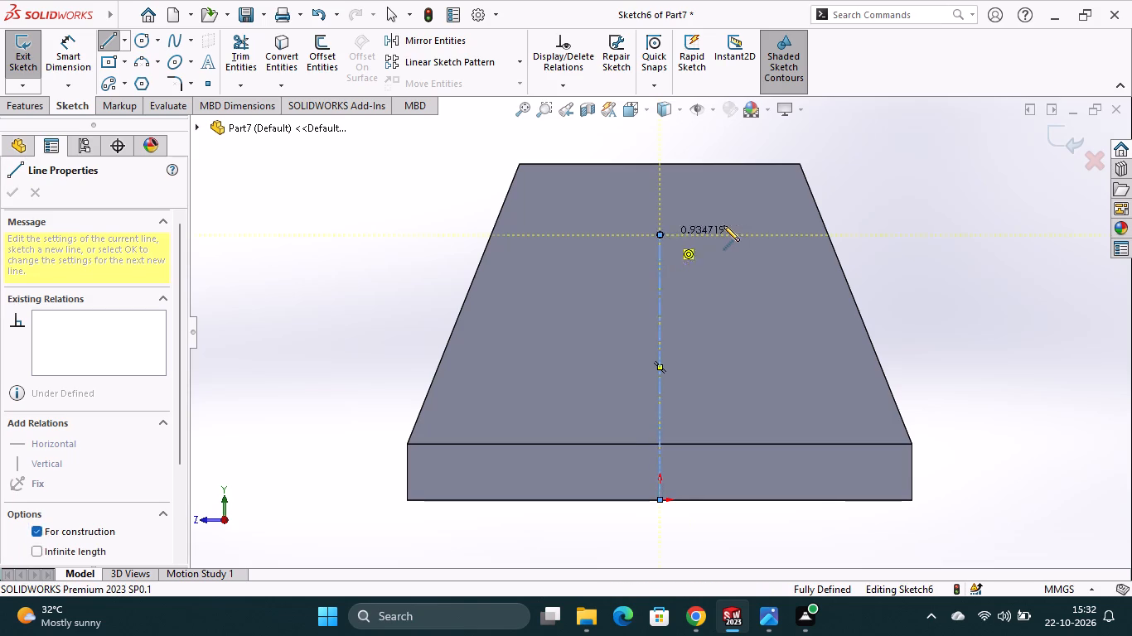
key("Escape")
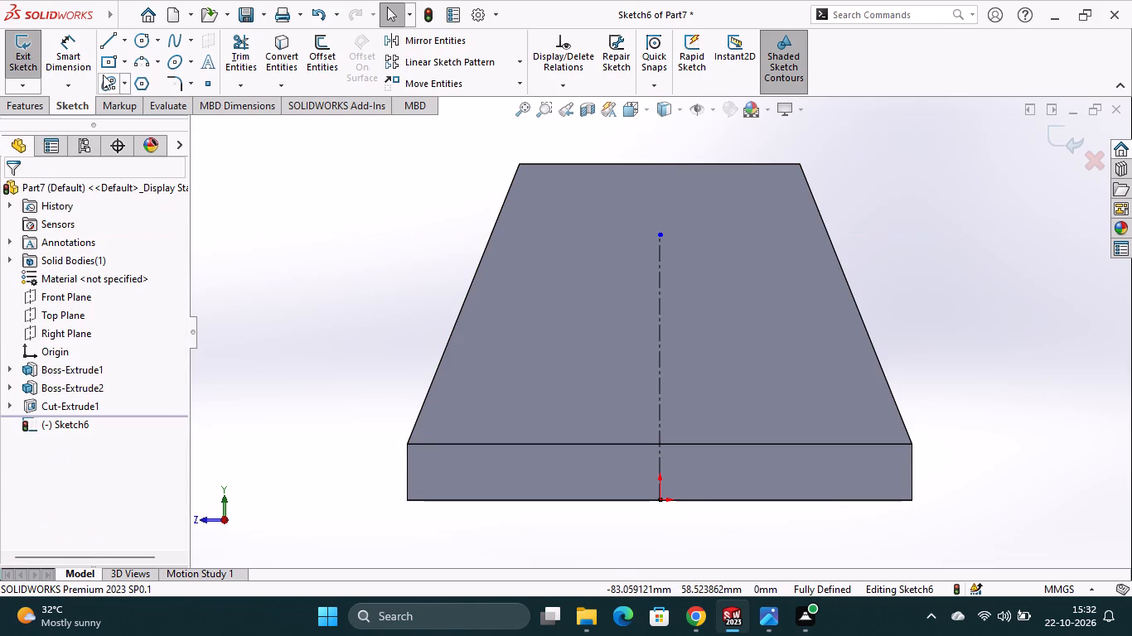
Dimension the centerline's length from the origin to its upper end as 45 mm.
left_click(84, 37)
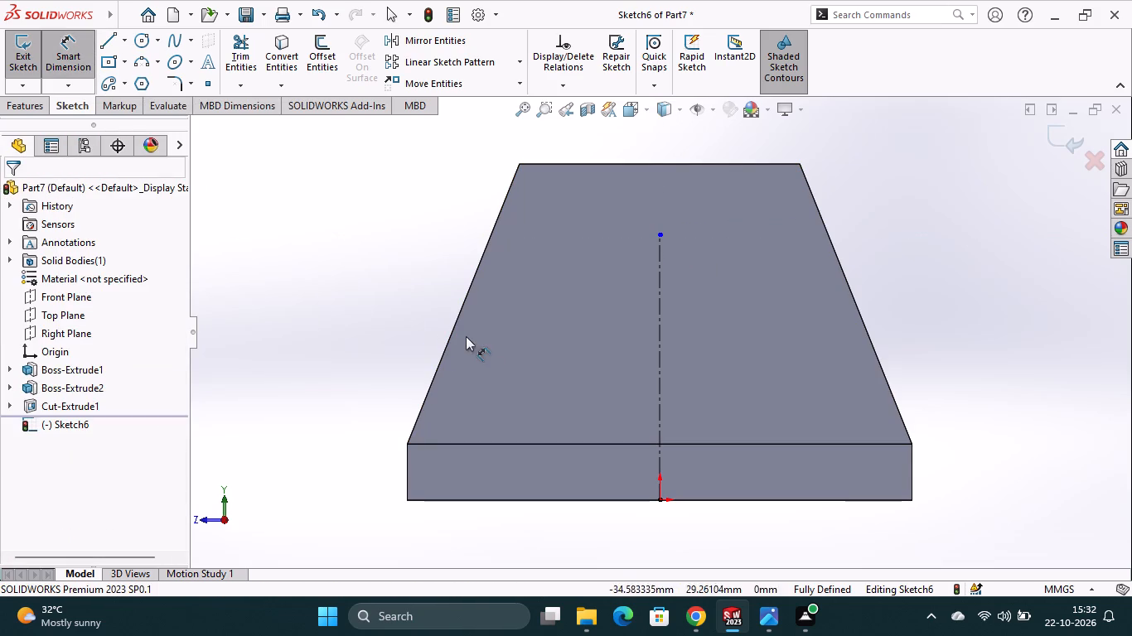
left_click(658, 501)
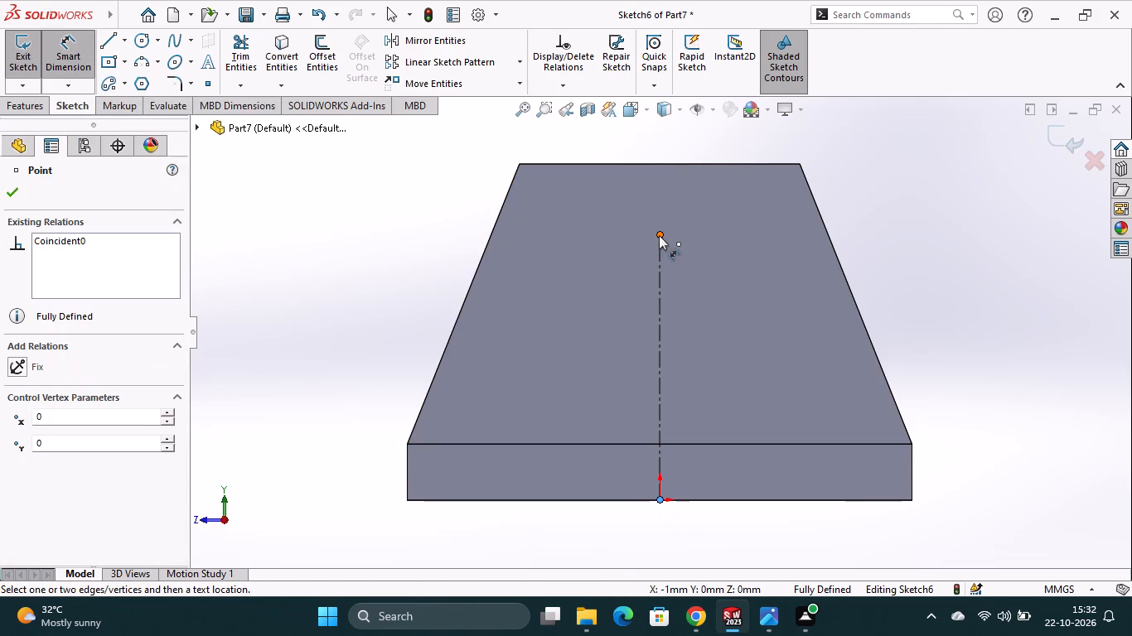
left_click(660, 235)
left_click(733, 250)
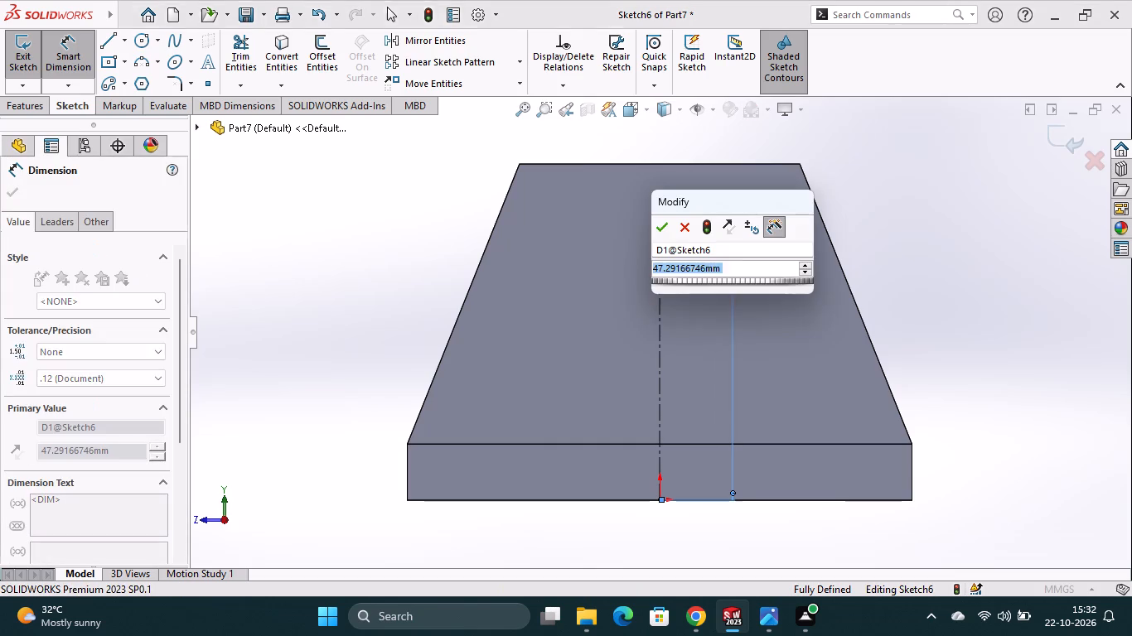
type("45")
key("Return")
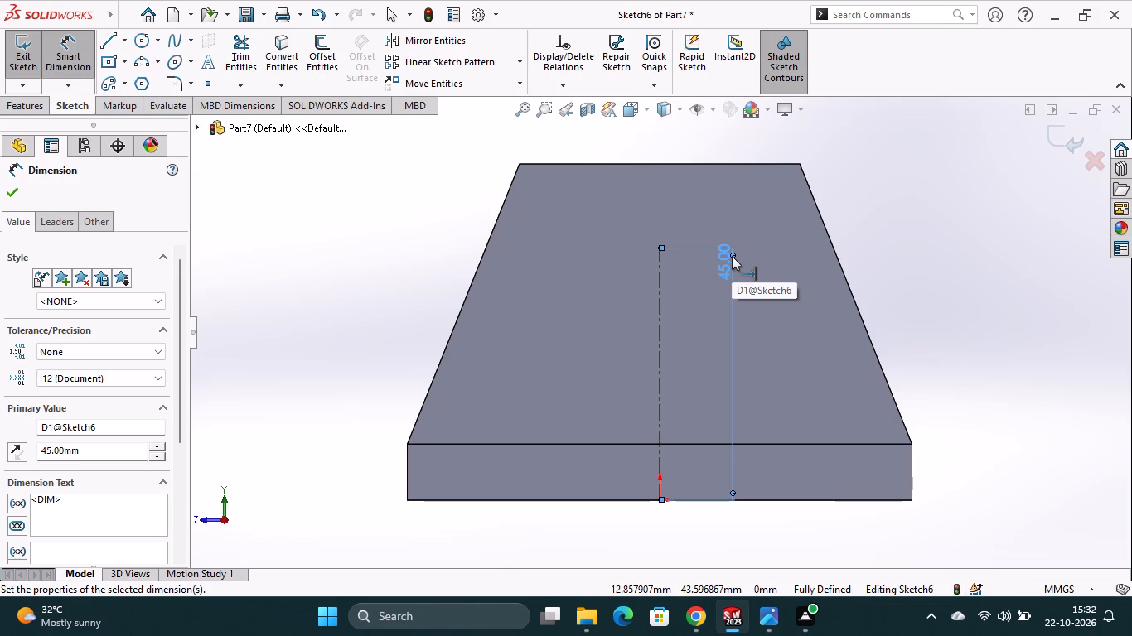
Sketch a circle about 37 mm in diameter centred on the centerline's upper end.
left_click(142, 39)
left_click(659, 248)
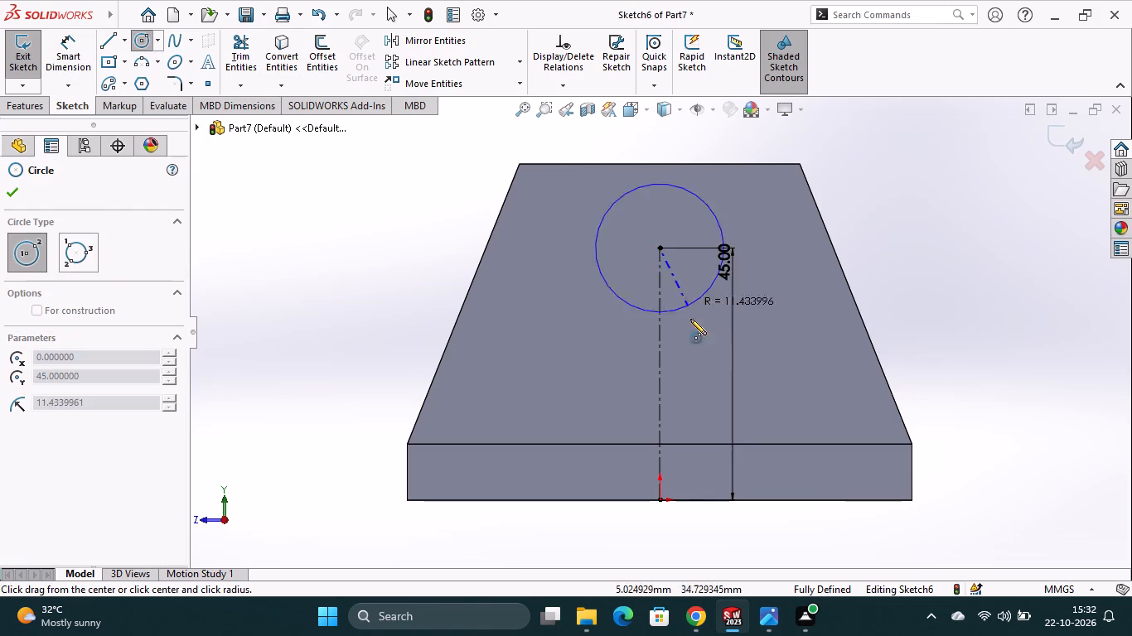
left_click(695, 344)
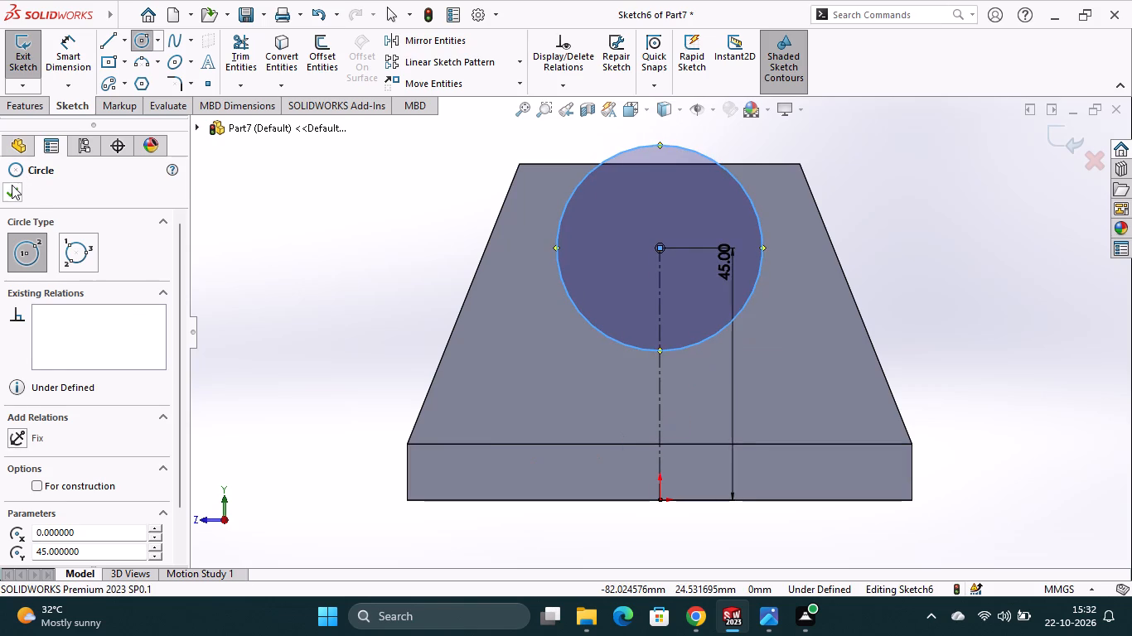
left_click(12, 185)
Dimension the circle on the upright's trapezoidal face with a diameter of 40 mm.
left_click(81, 64)
left_click(611, 335)
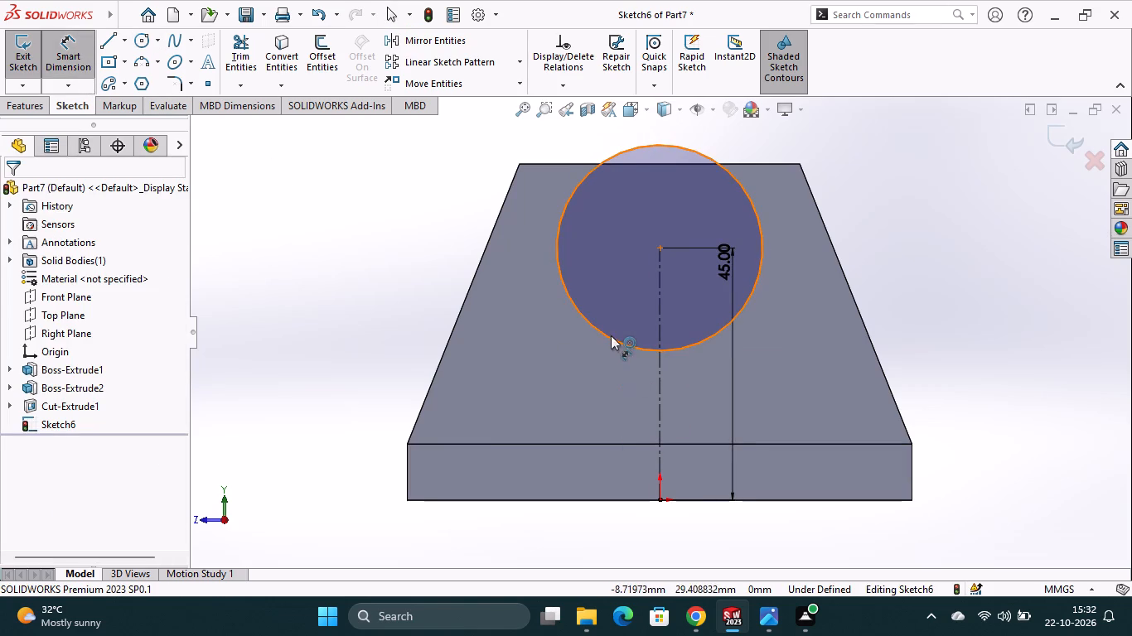
left_click(602, 369)
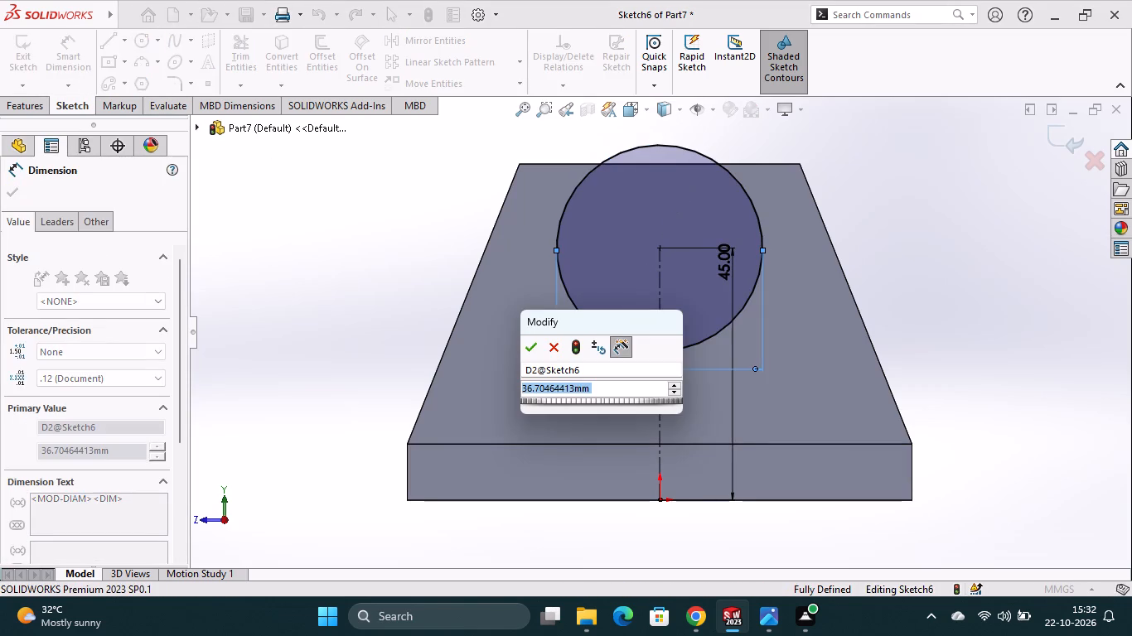
type("40")
key("Return")
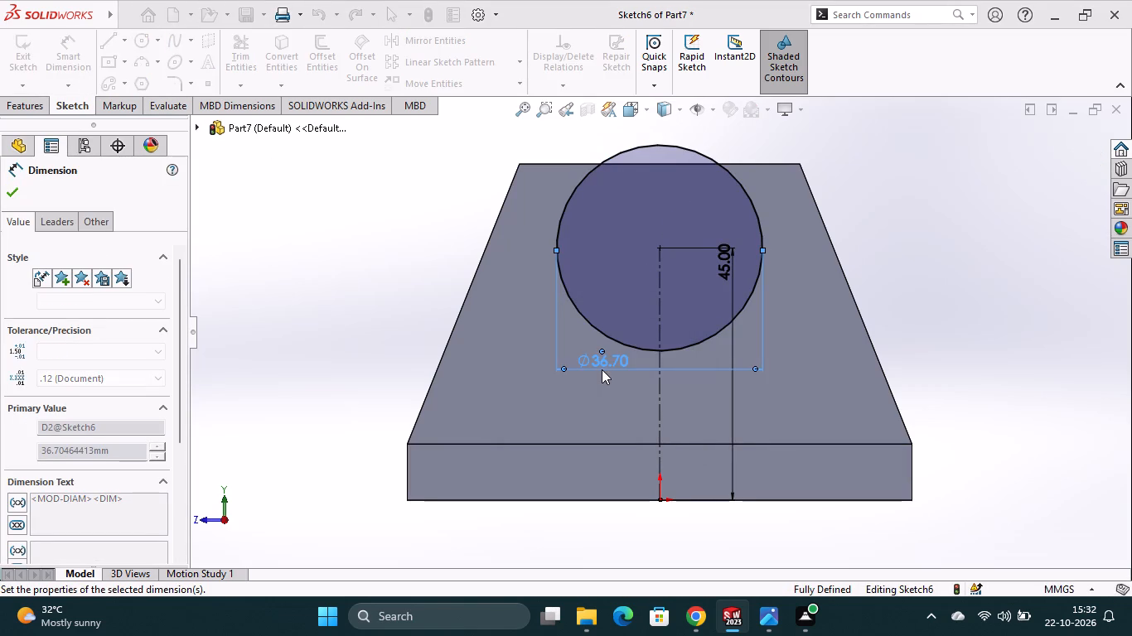
Extrude the 40 mm circle outward from the upright's face as a Blind boss with a depth of 26 mm.
scroll(733, 391, "up", 2)
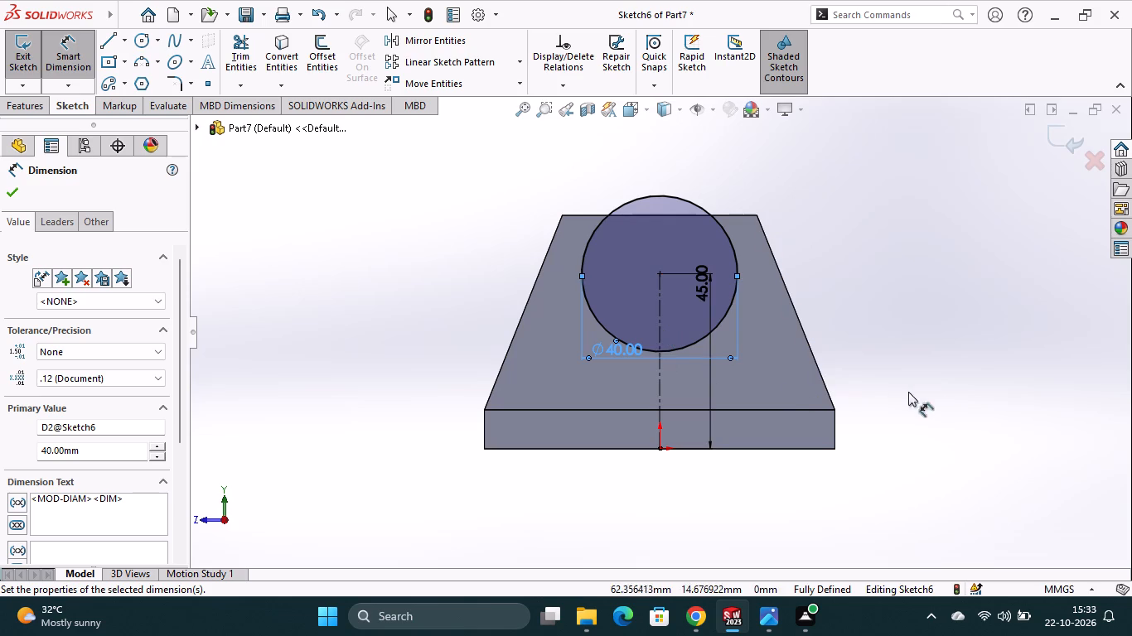
middle_click_drag(919, 370, 959, 417)
scroll(919, 370, "down", 1)
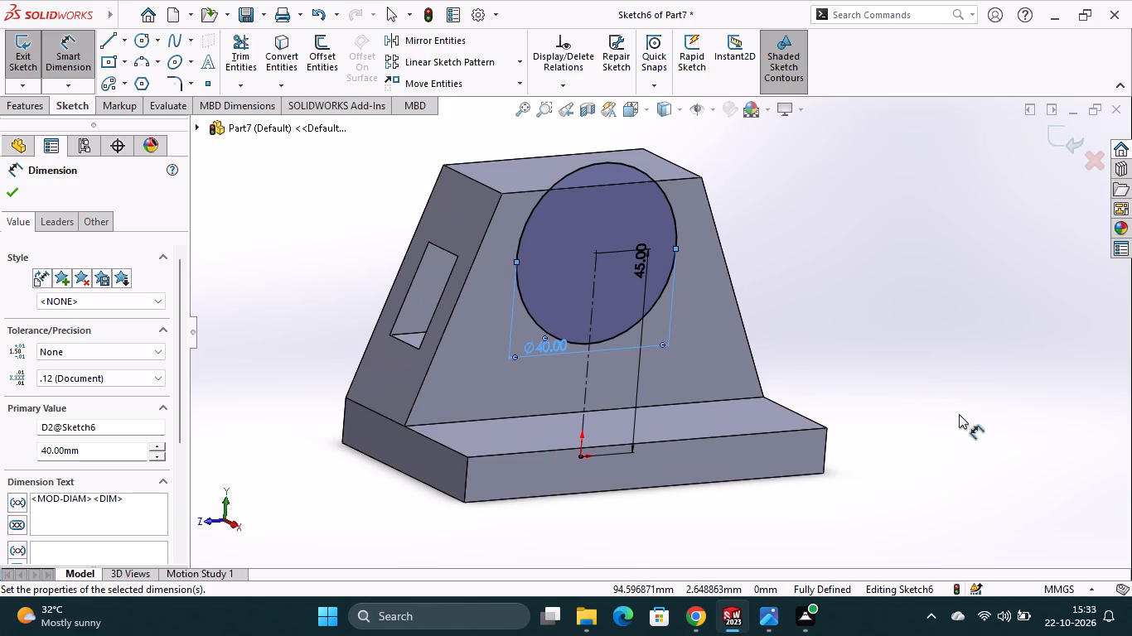
left_click(36, 104)
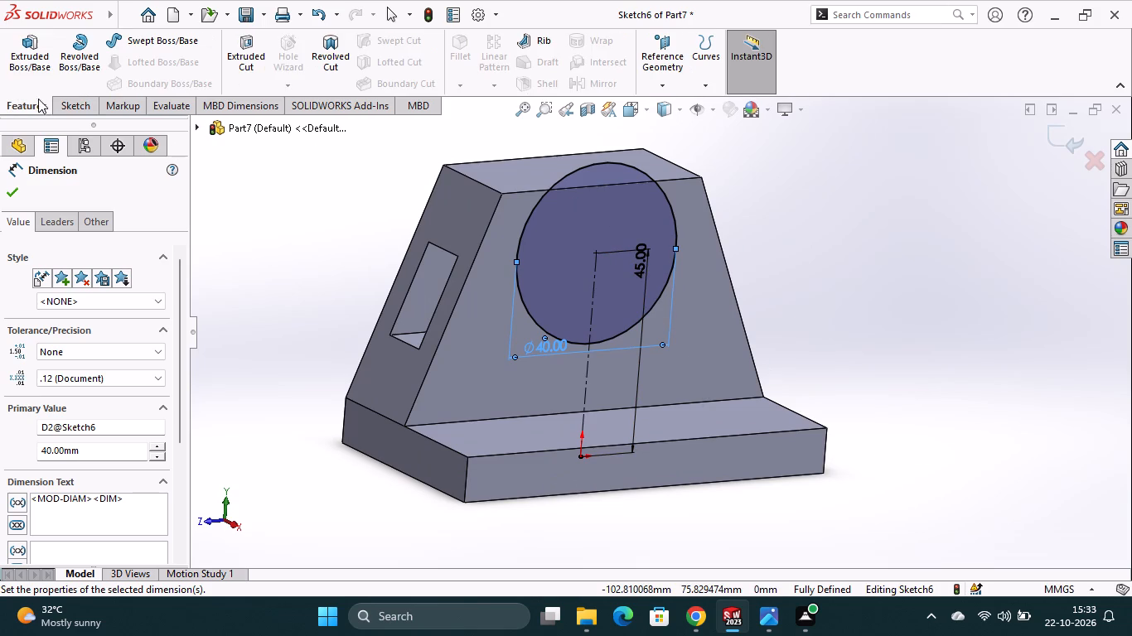
left_click(36, 66)
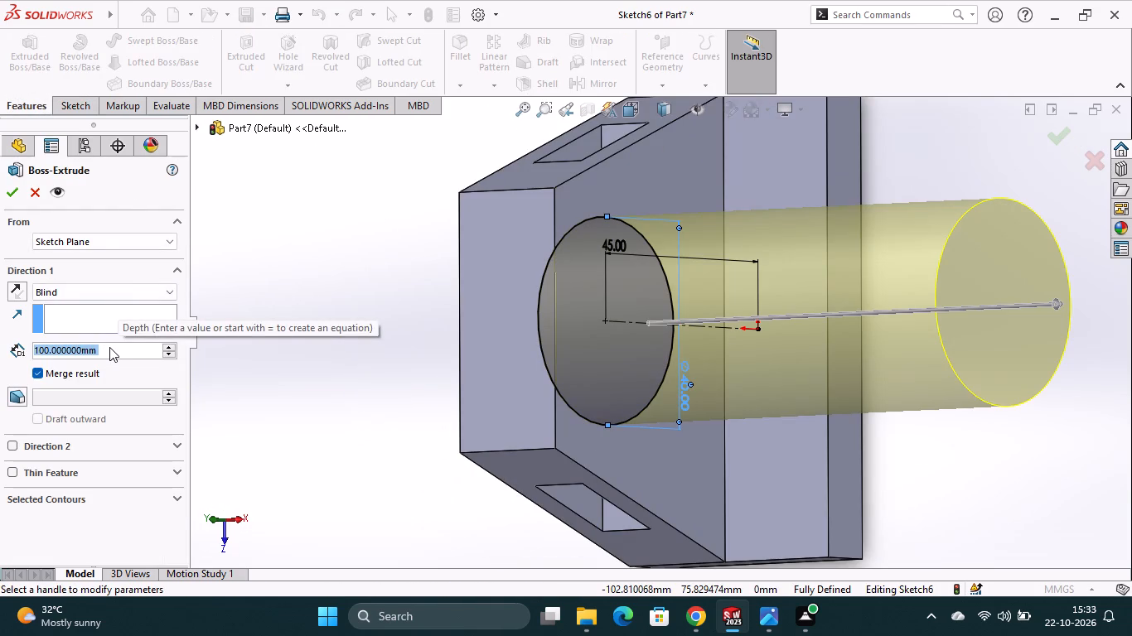
type("26")
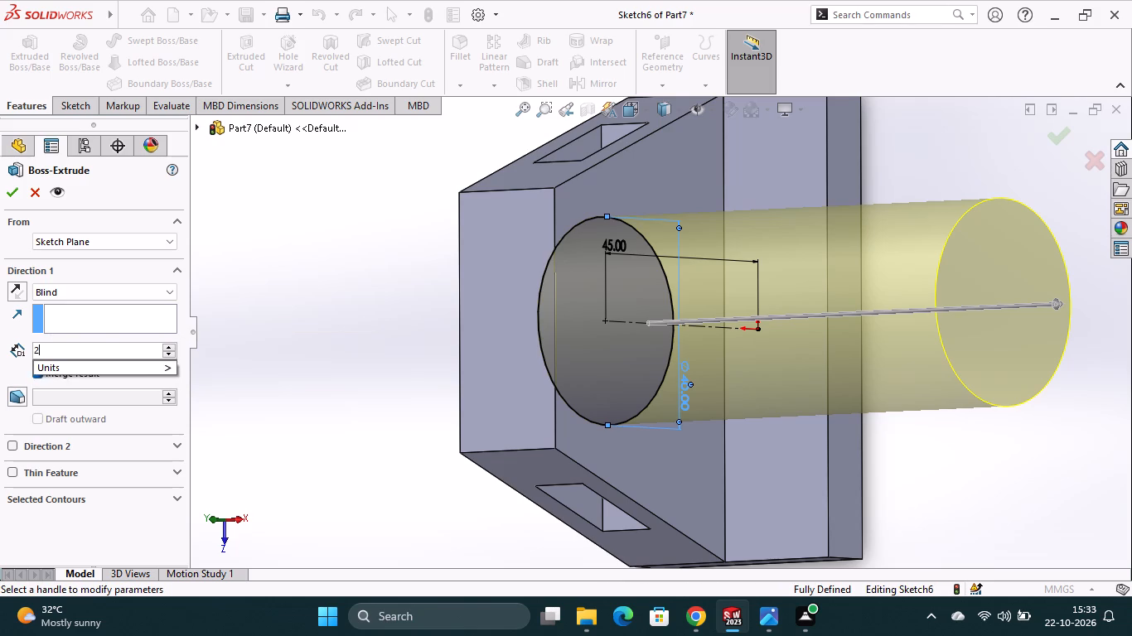
key("Return")
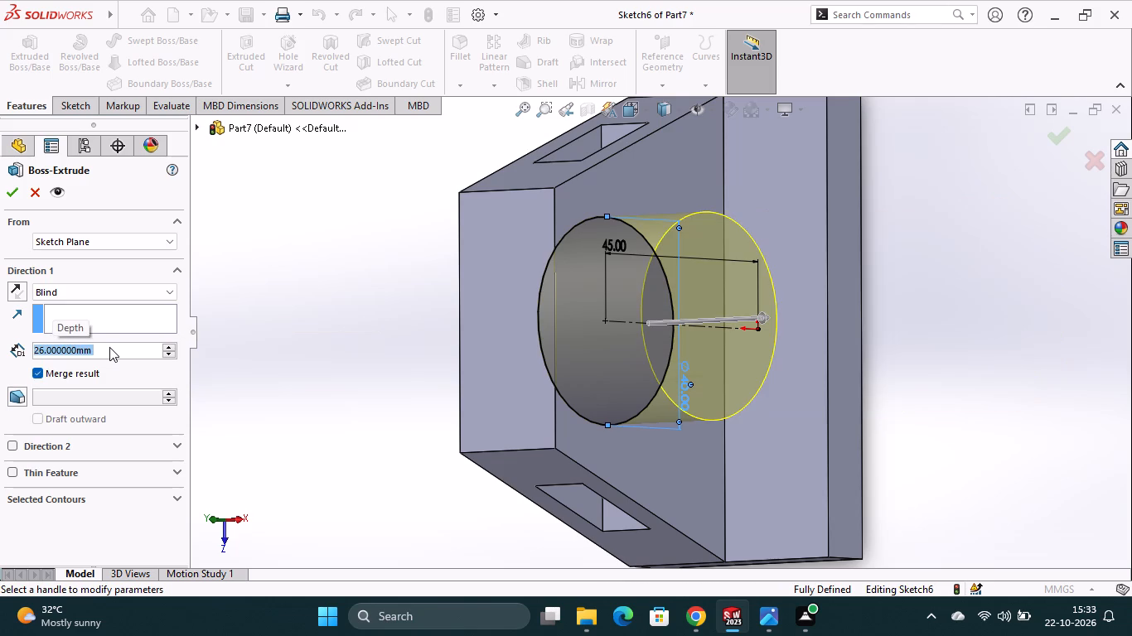
left_click(15, 196)
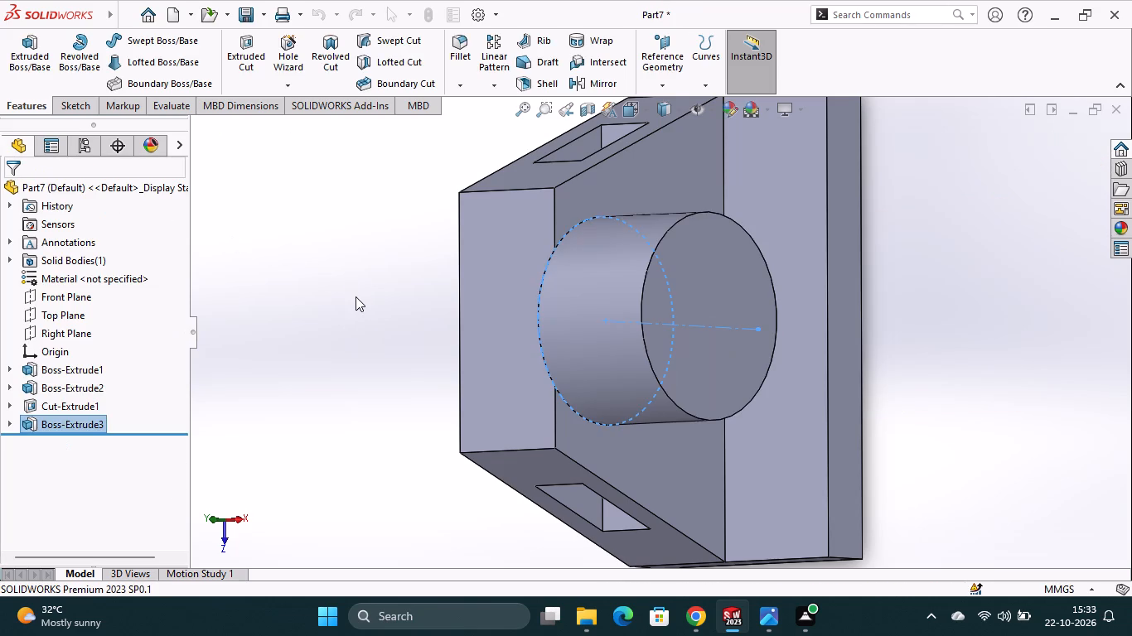
left_click(356, 296)
On a new sketch on the cylindrical boss's end face, draw a vertical centerline from the origin to the circle's centre.
left_click(712, 354)
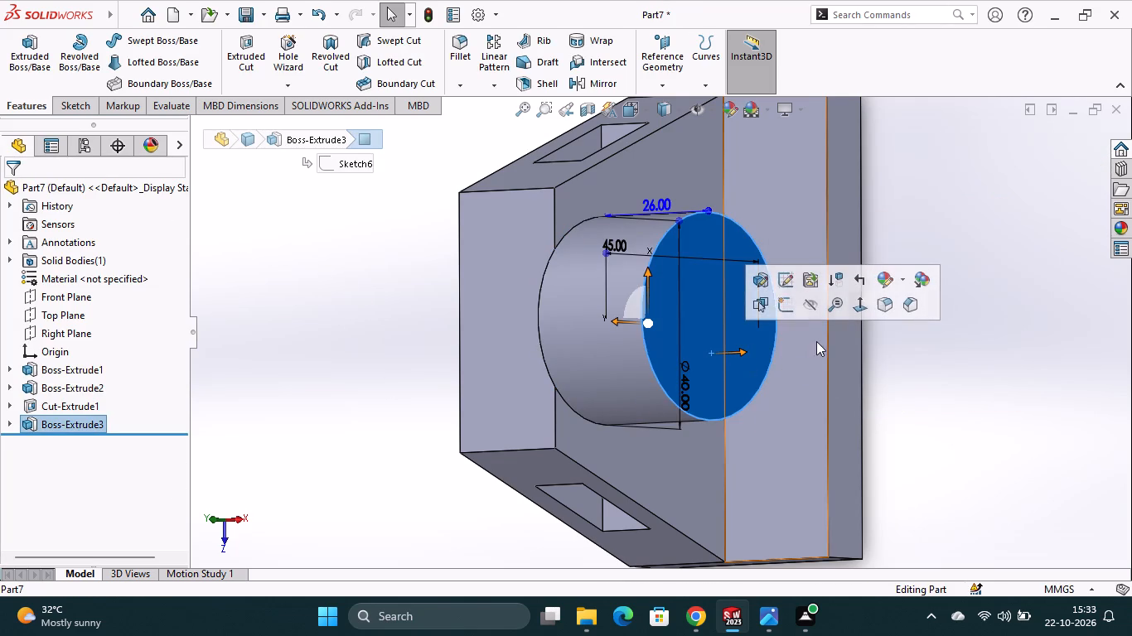
left_click(785, 302)
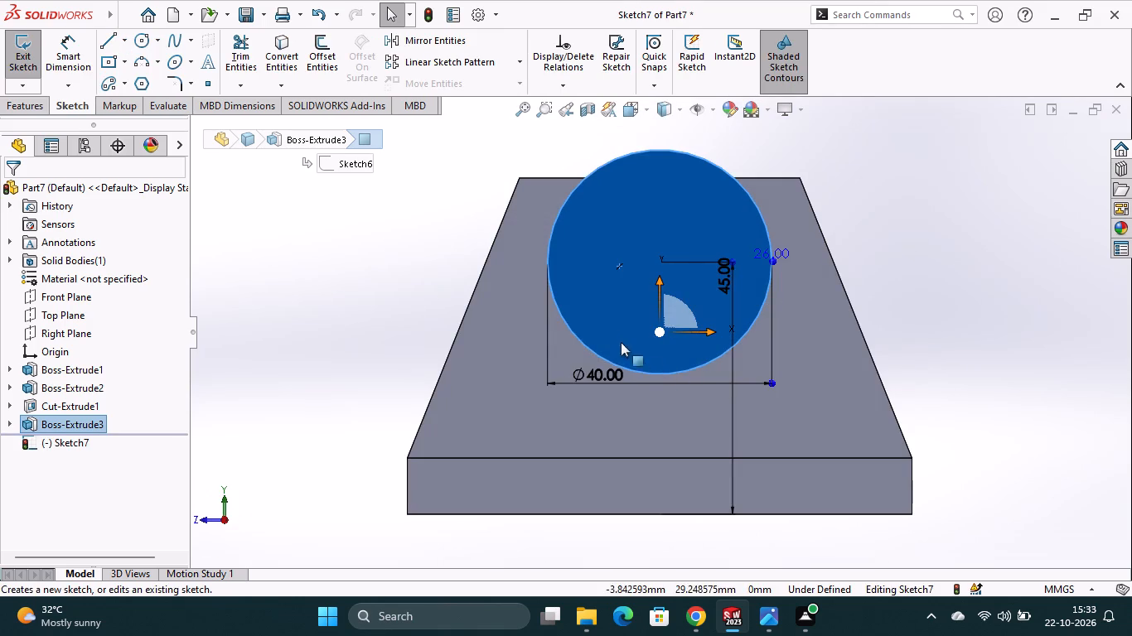
left_click(619, 311)
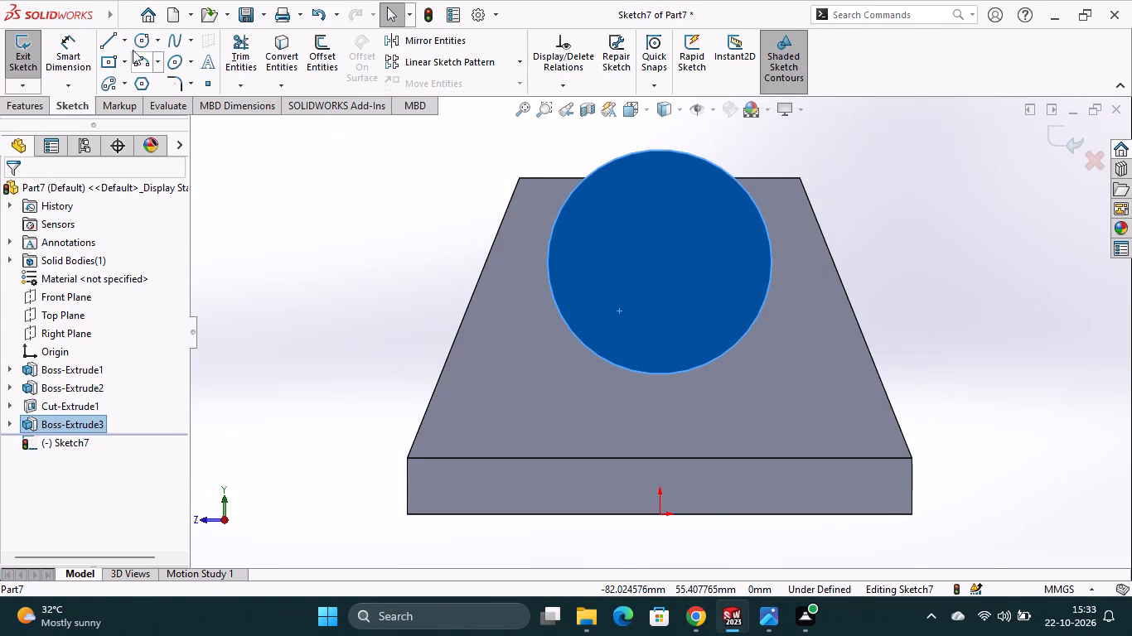
left_click(123, 41)
left_click(133, 81)
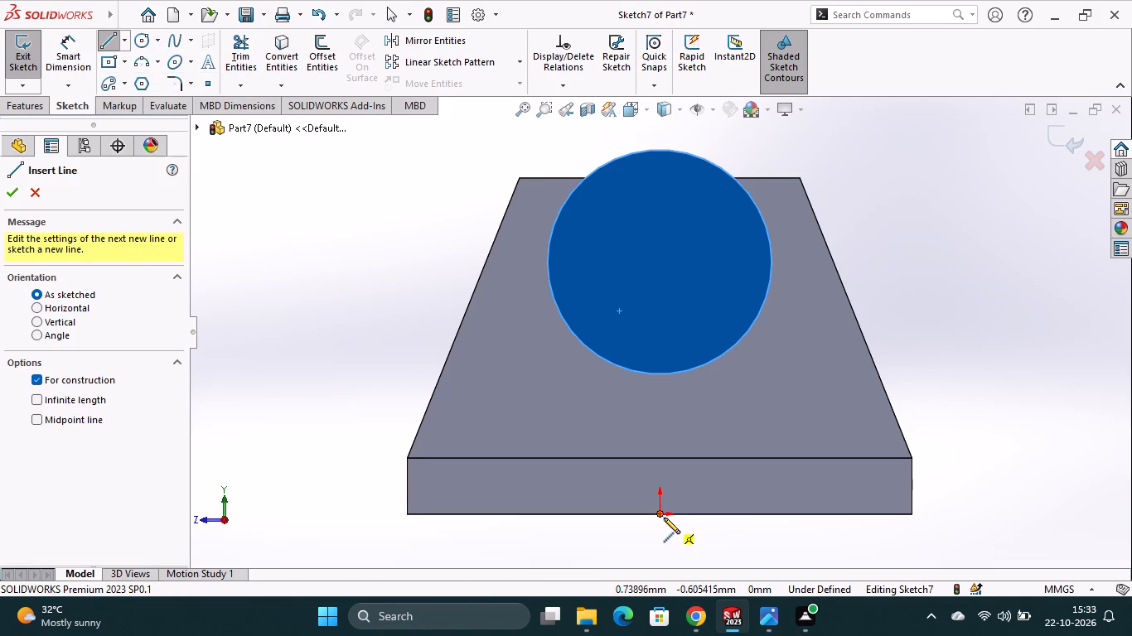
left_click(659, 515)
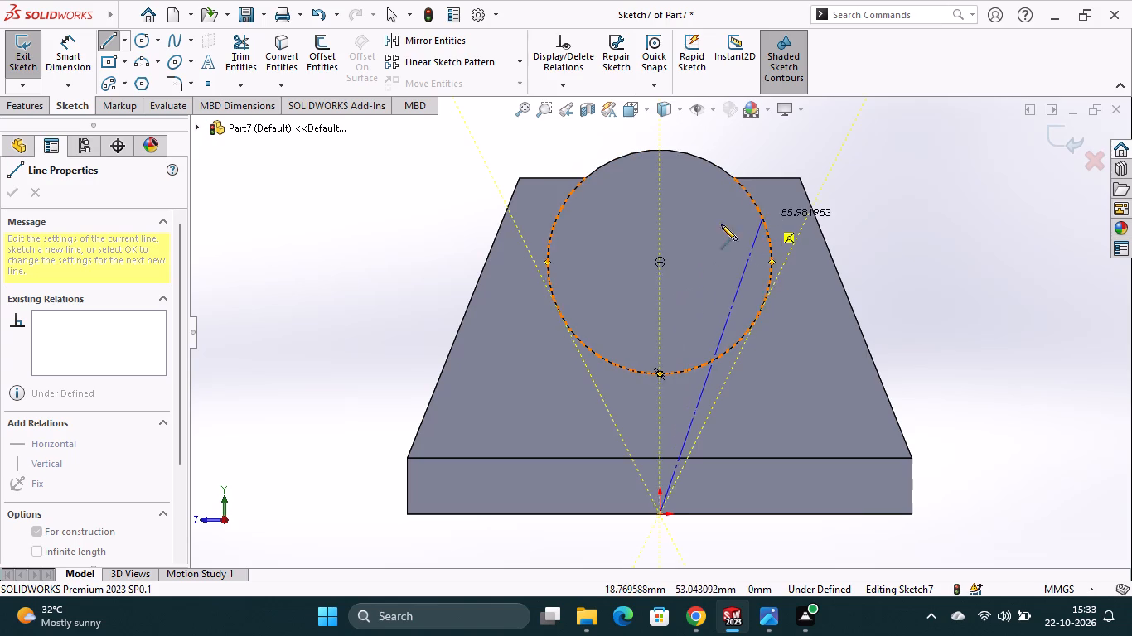
left_click(660, 260)
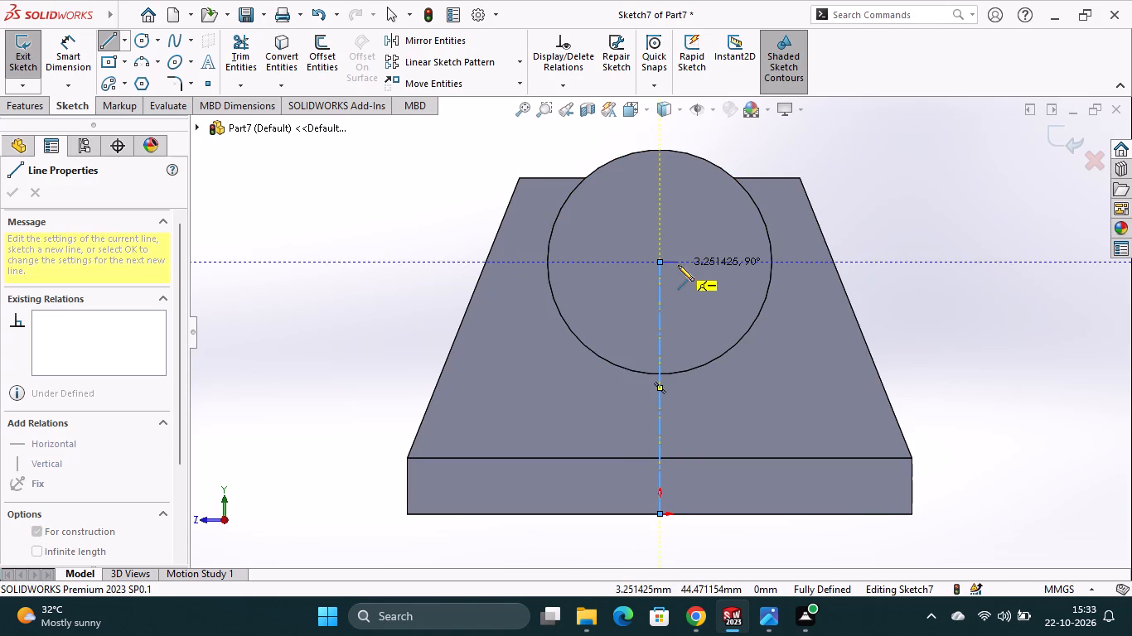
key("Escape")
Sketch a horizontal line about 21 mm long through the circle's centre, with vertical lines about 17 mm long from both ends down to the circular edge.
left_click(114, 43)
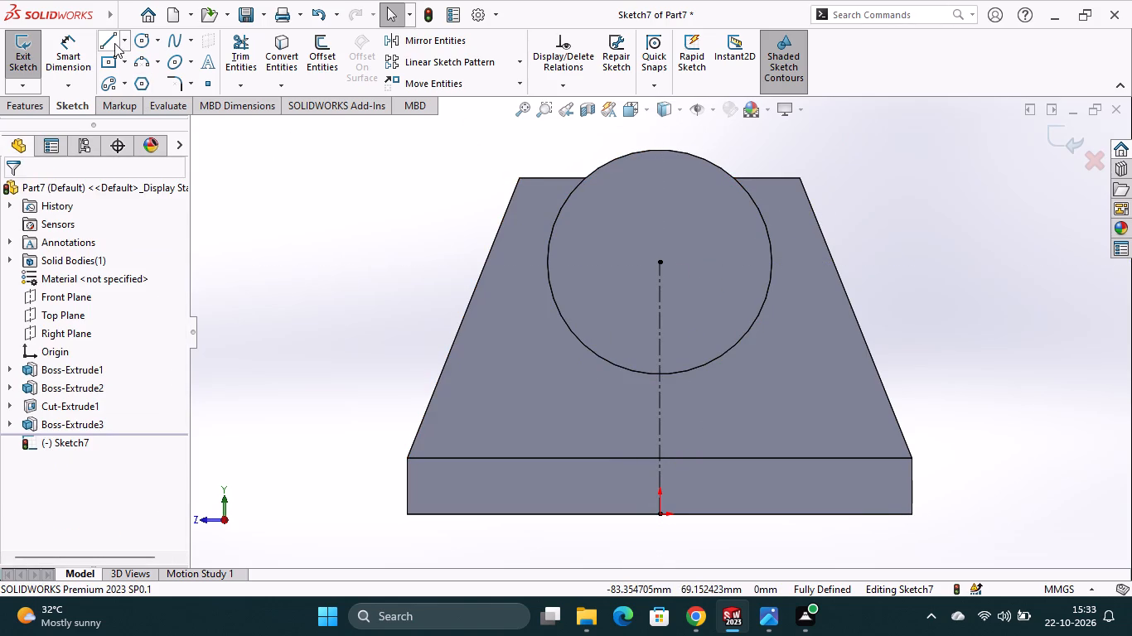
left_click(601, 258)
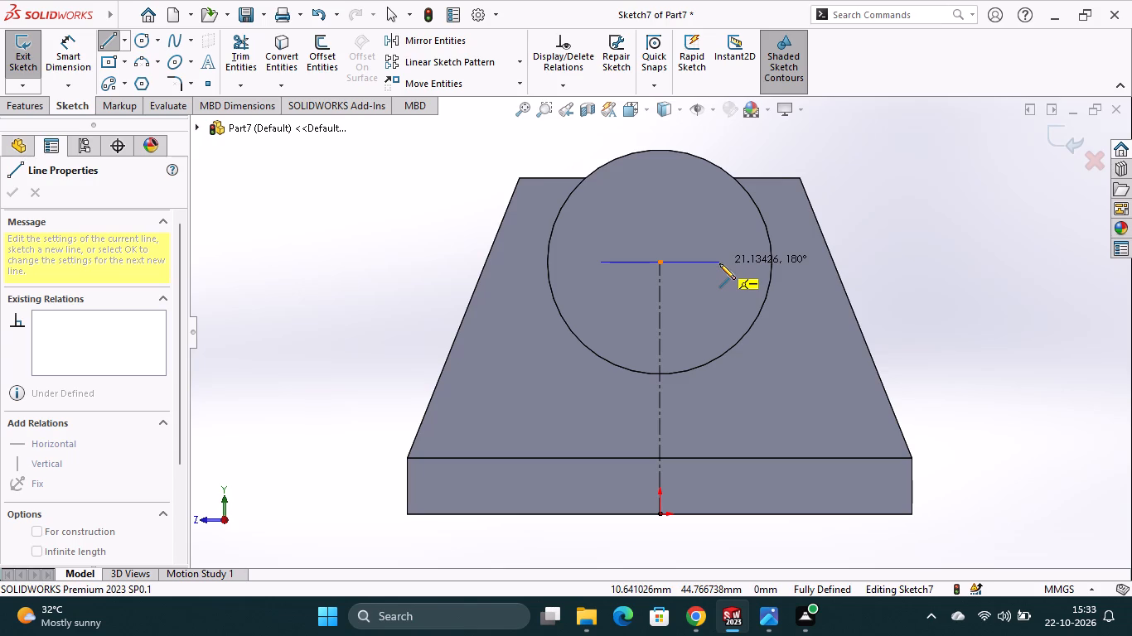
left_click(719, 263)
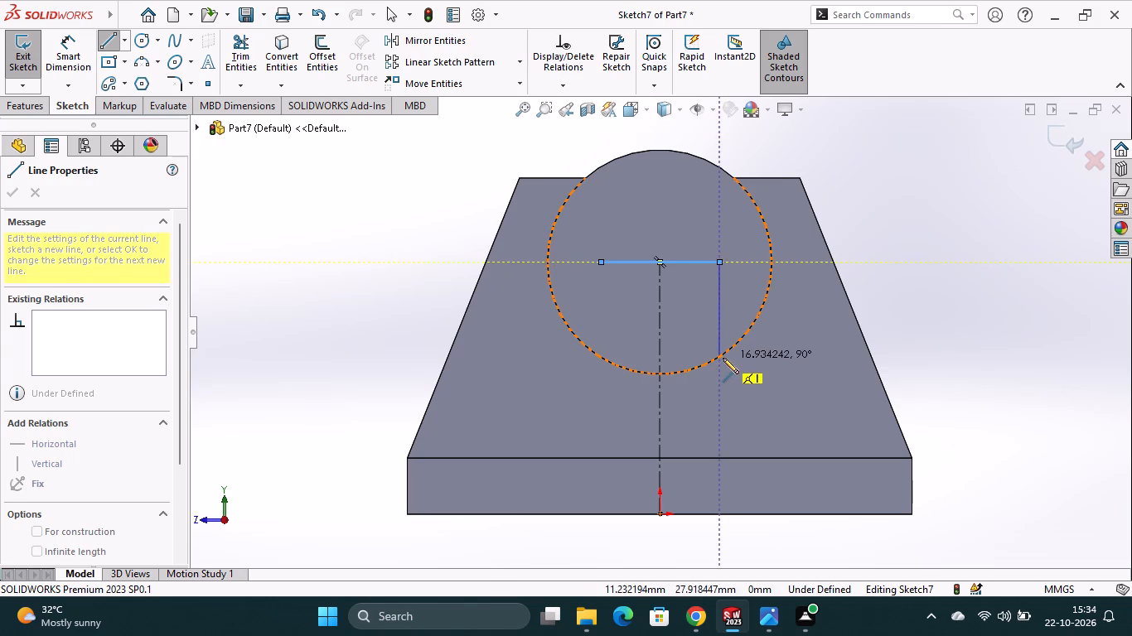
left_click(721, 359)
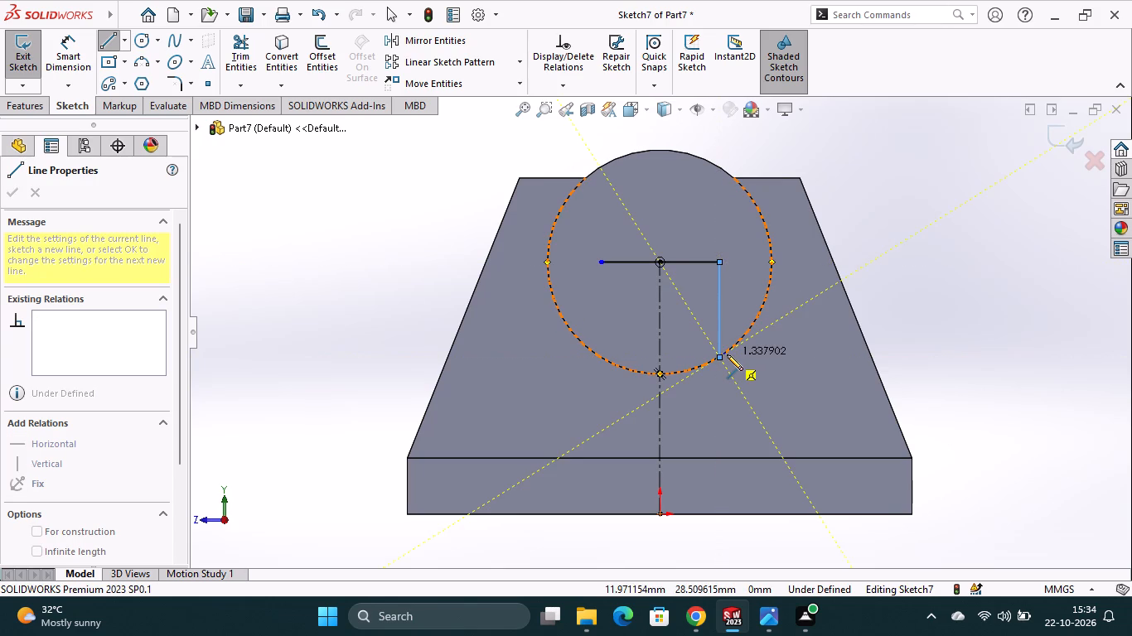
key("Escape")
left_click(104, 41)
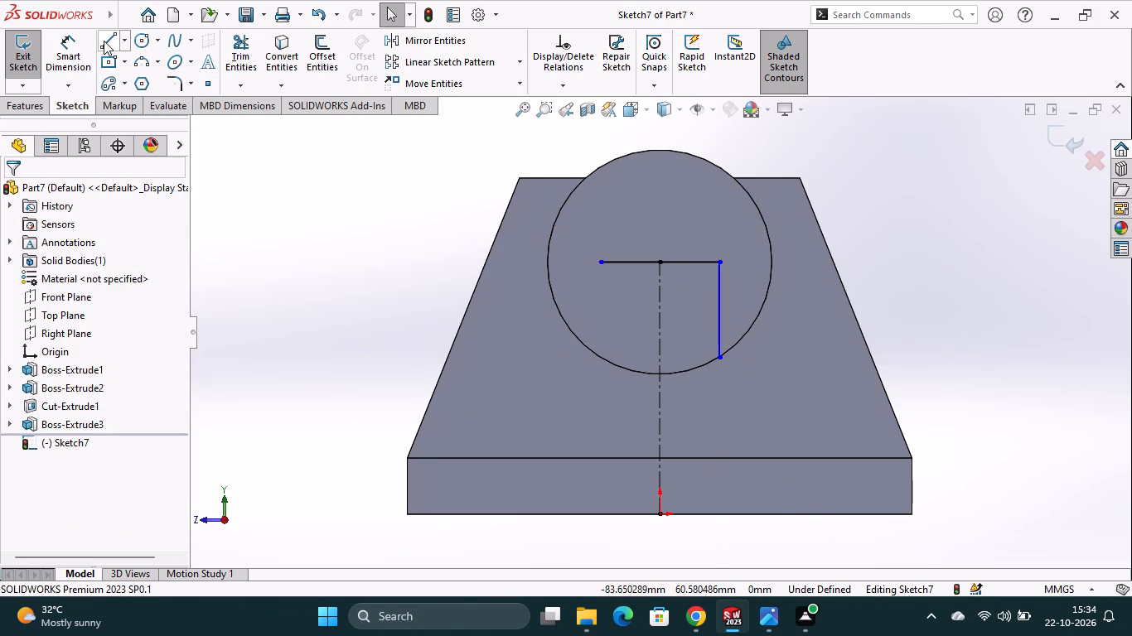
left_click(599, 265)
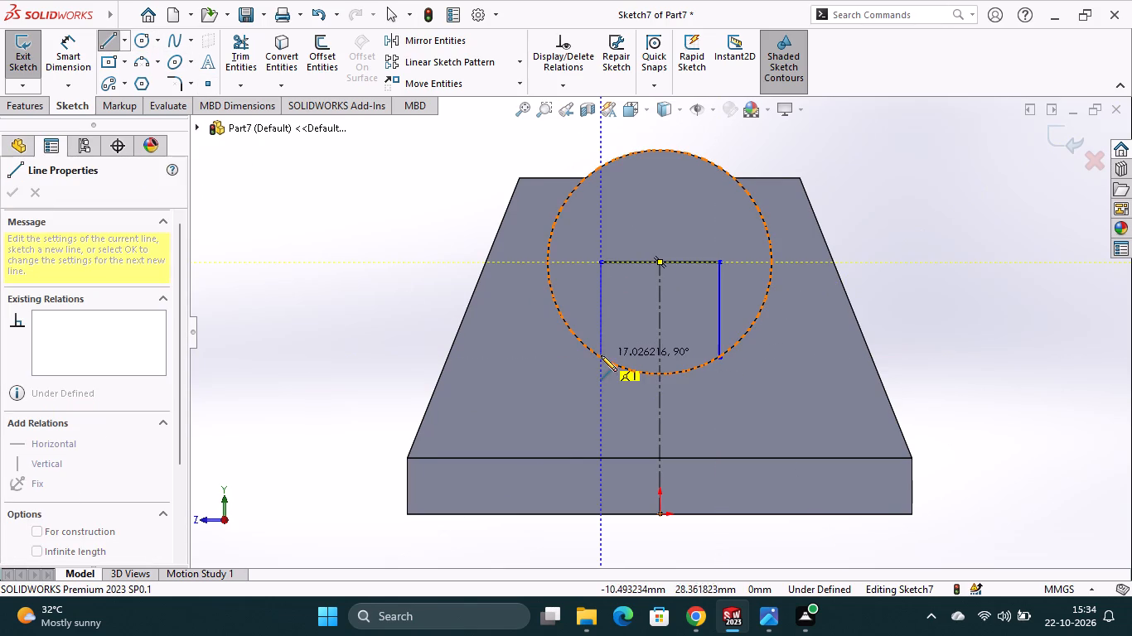
left_click(602, 358)
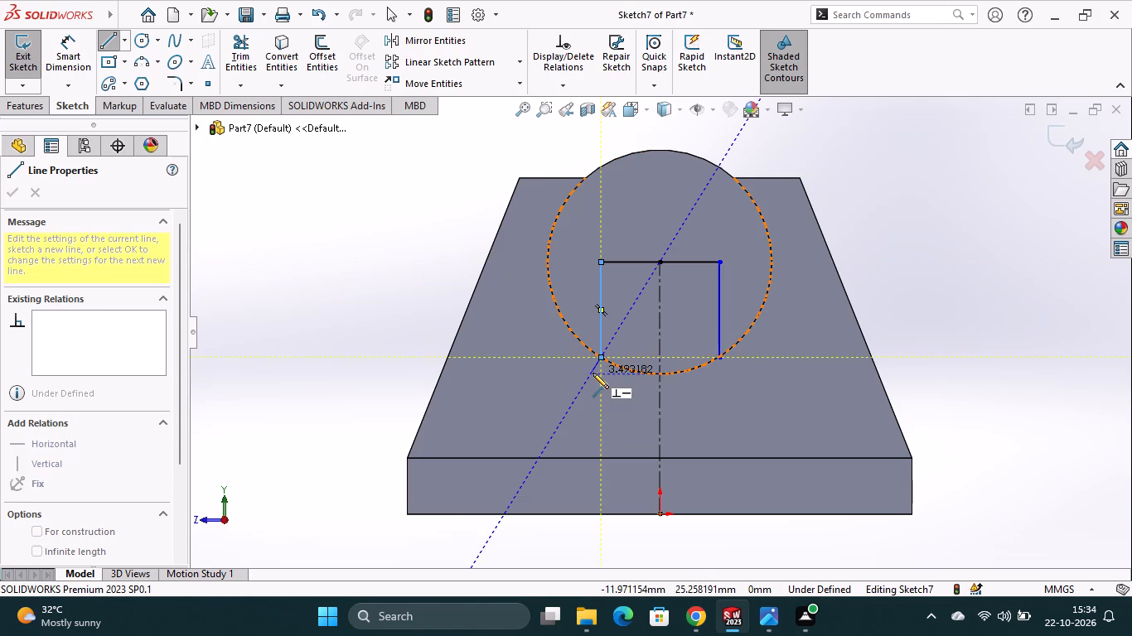
key("Escape")
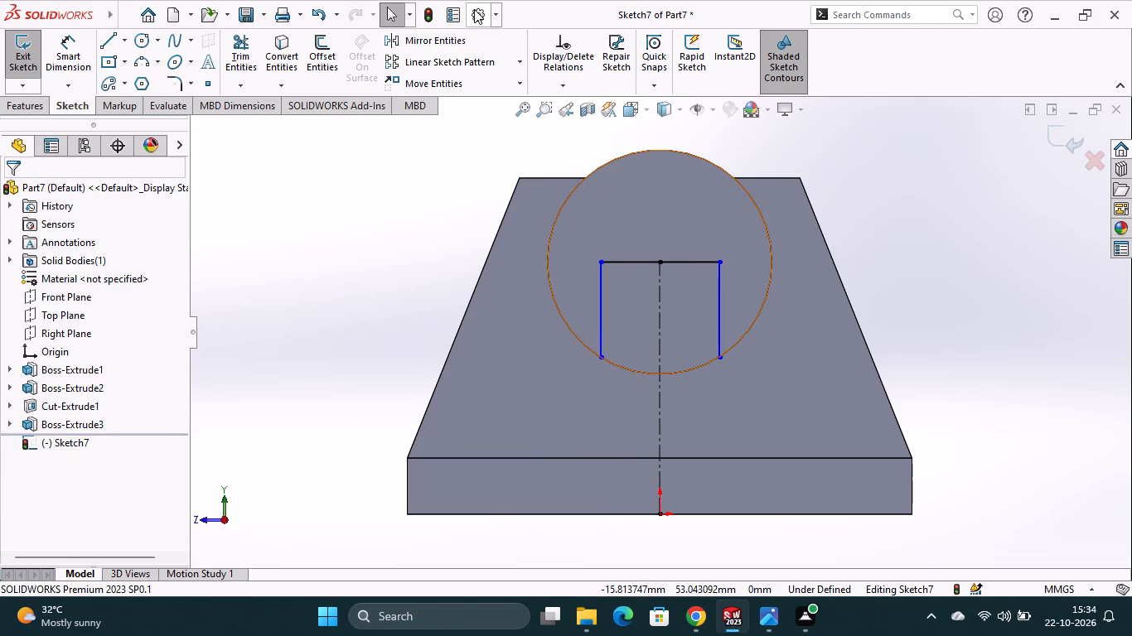
Dimension the horizontal line's length as 20 mm.
left_click(63, 49)
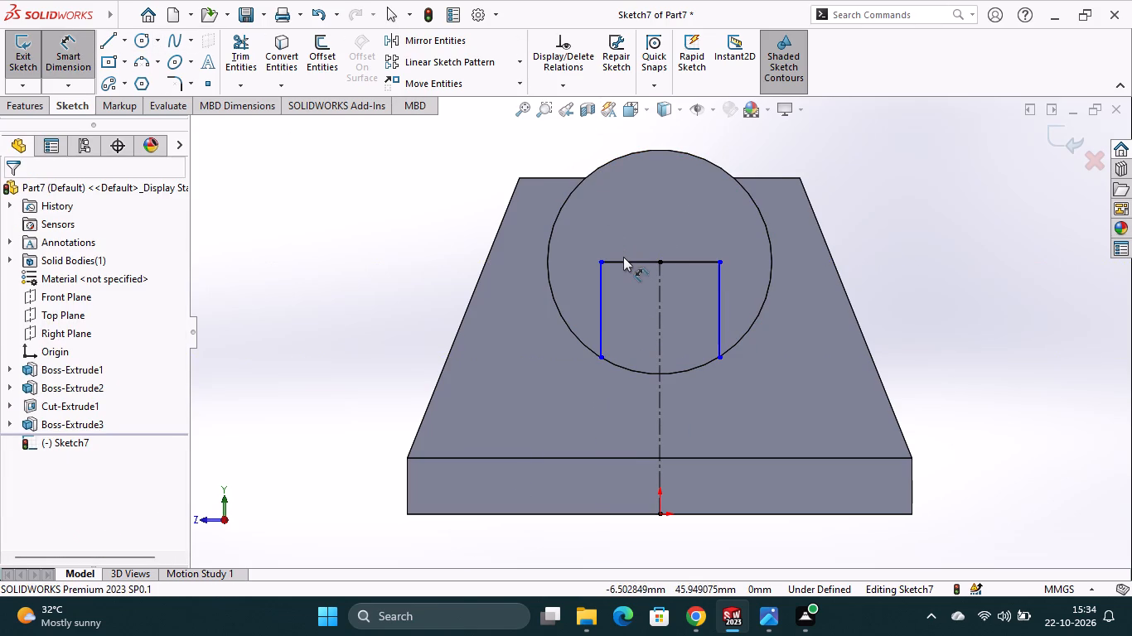
left_click(626, 262)
left_click(631, 226)
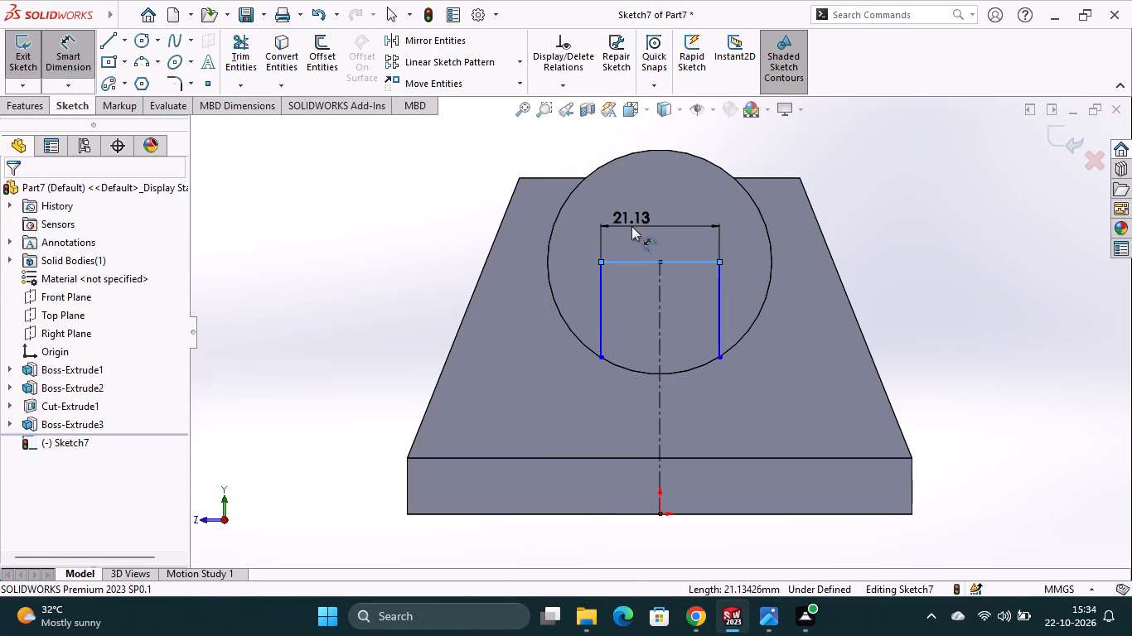
type("20")
key("Return")
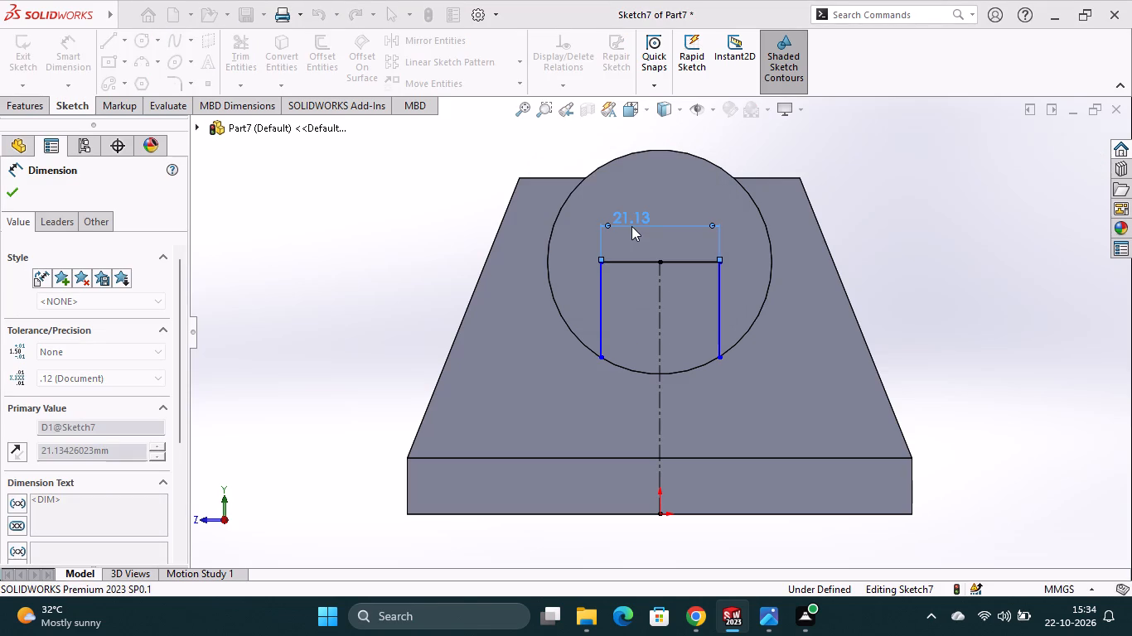
Dimension the distance from the centerline to the slot's vertical line on the negative Z side as 10 mm.
left_click(660, 326)
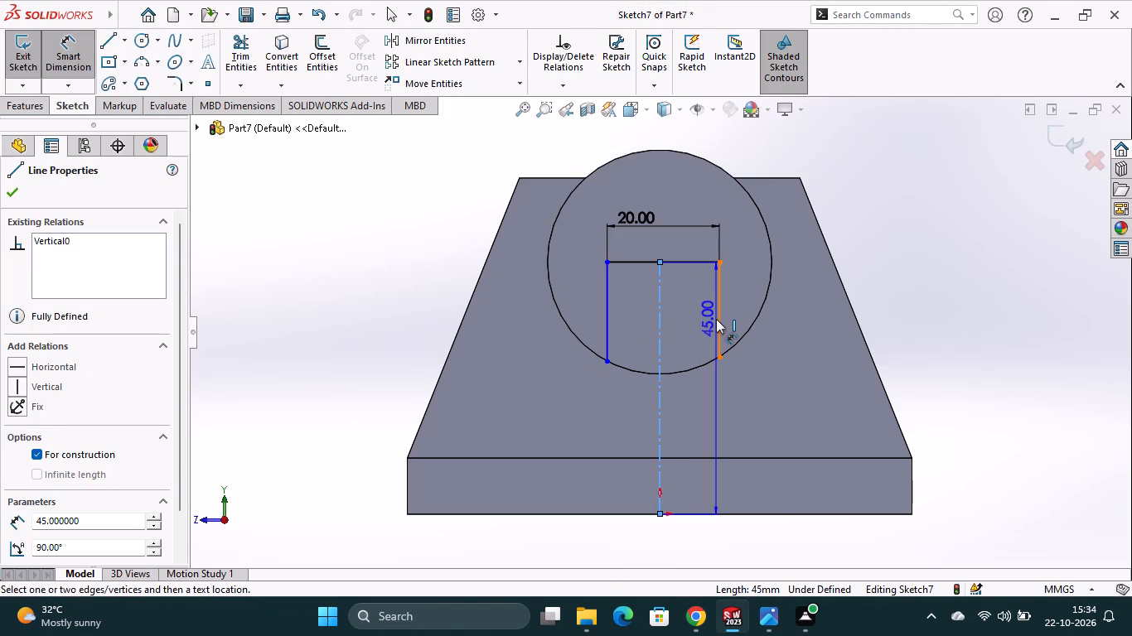
left_click(719, 322)
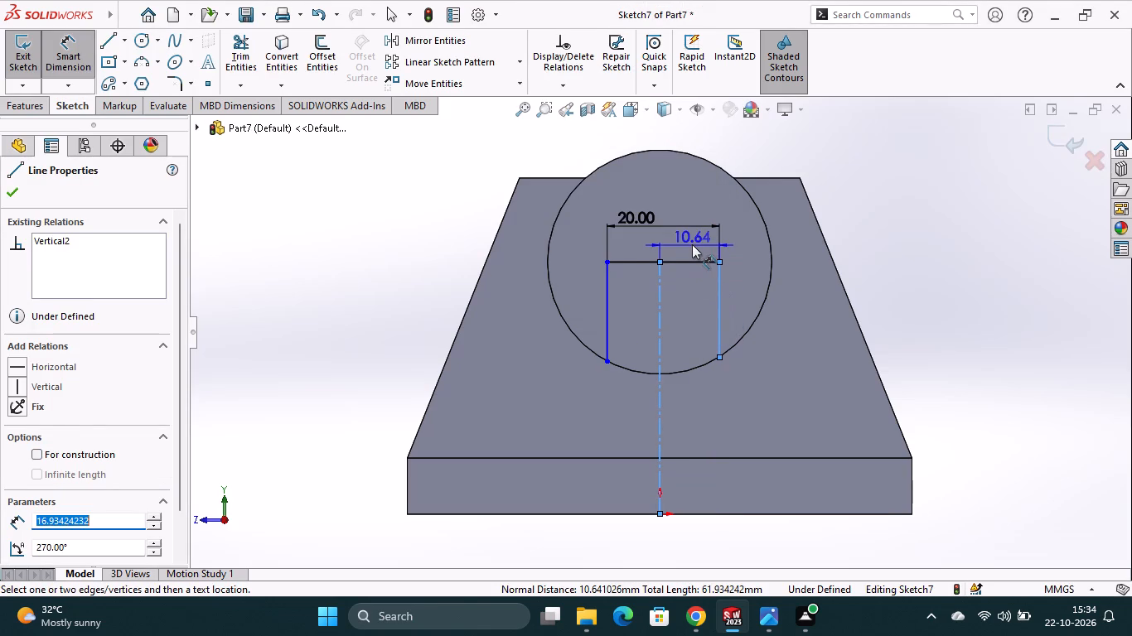
left_click(692, 244)
type("10")
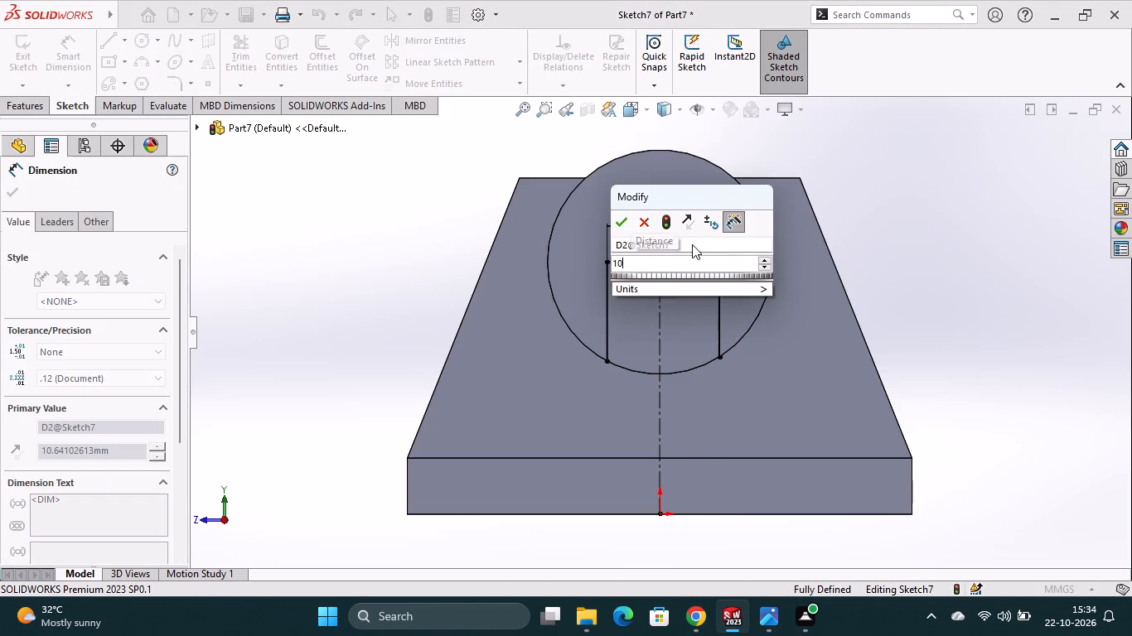
key("Return")
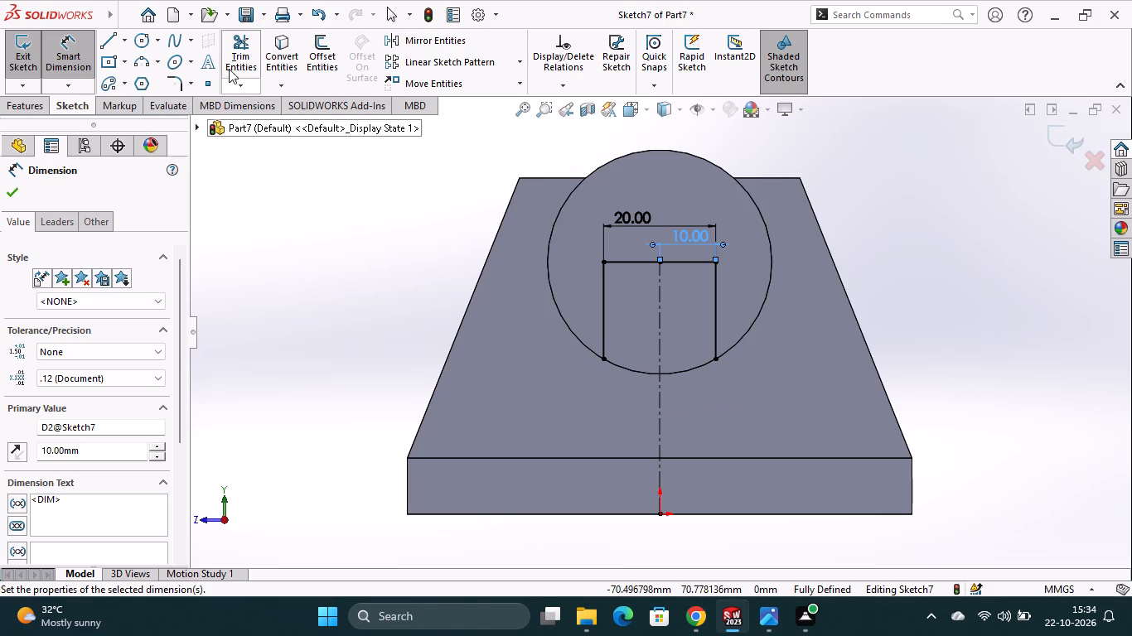
Convert the boss's circular edge into a sketch entity with Convert Entities.
left_click(280, 38)
left_click(627, 367)
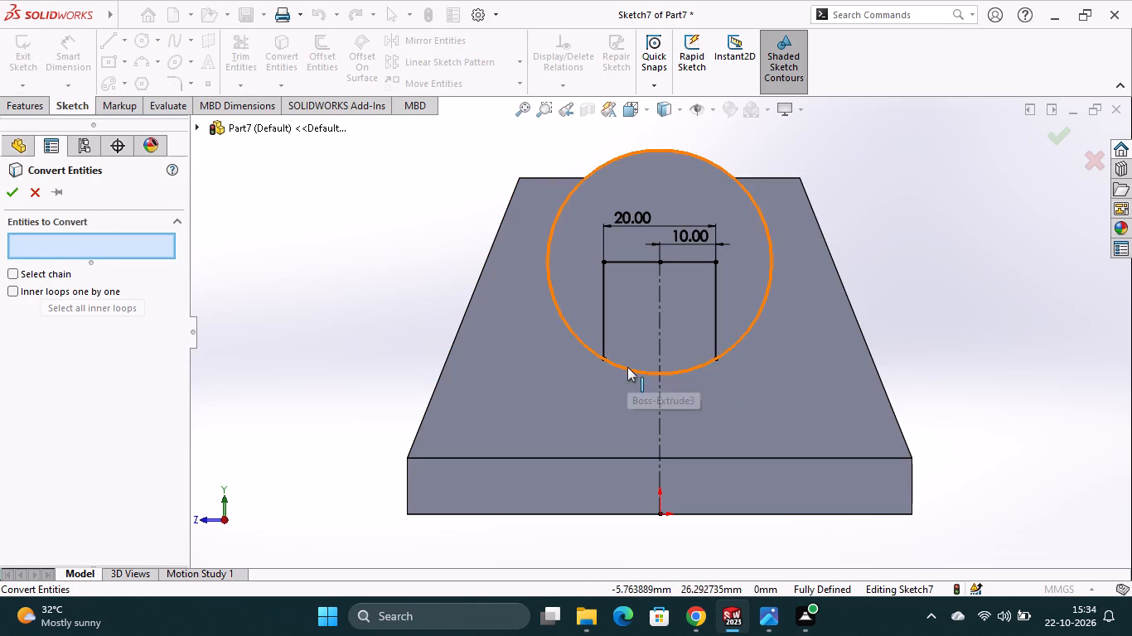
left_click(11, 190)
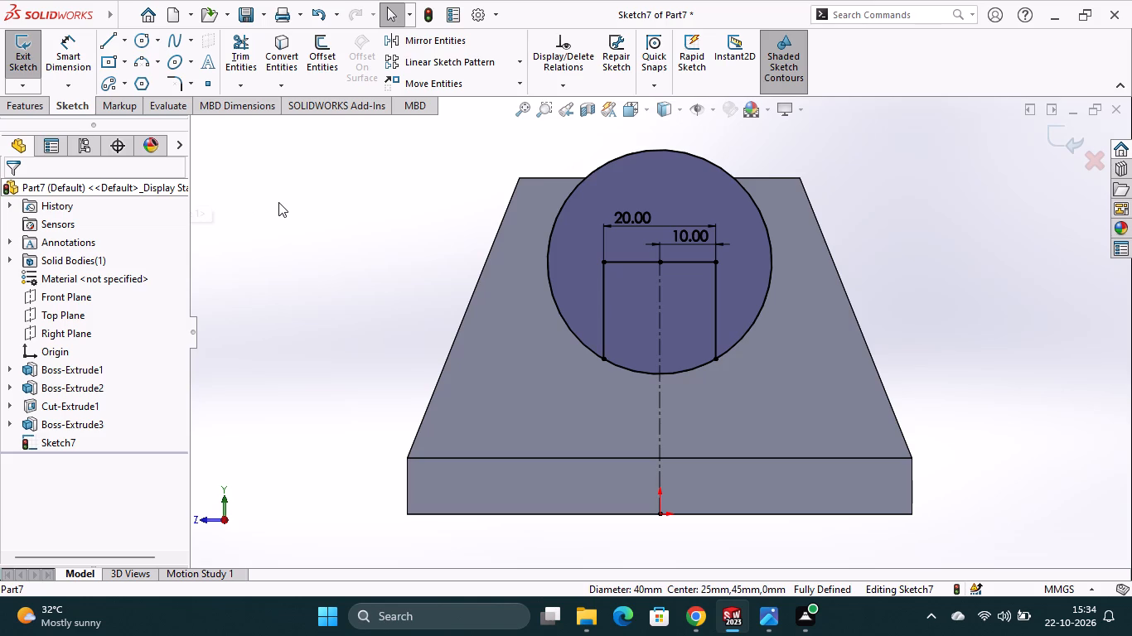
Trim away the converted circle's large arc outside the vertical lines, keeping only the lower arc that closes the slot profile.
left_click(242, 55)
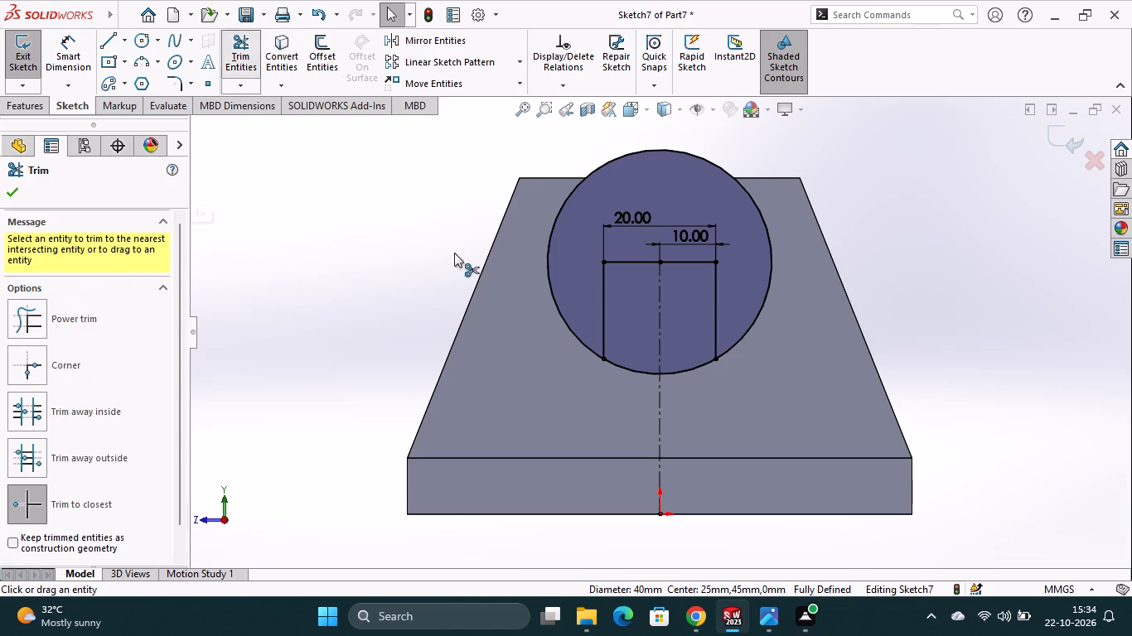
left_click(562, 319)
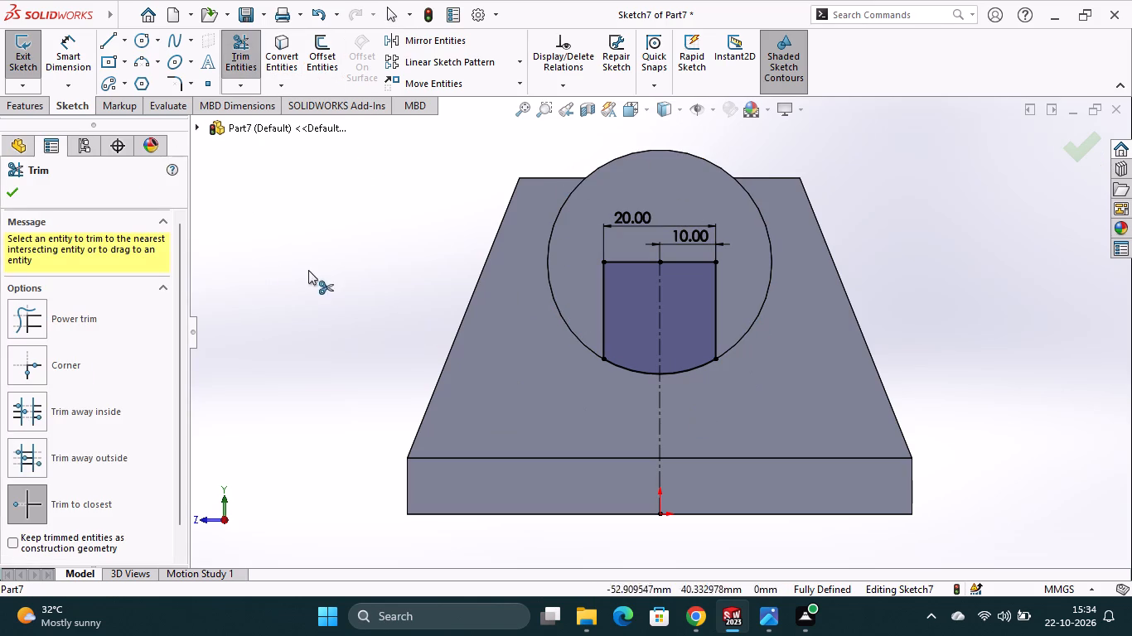
Cut the closed slot profile 10 mm deep into the boss's end face with a blind Extruded Cut.
left_click(5, 190)
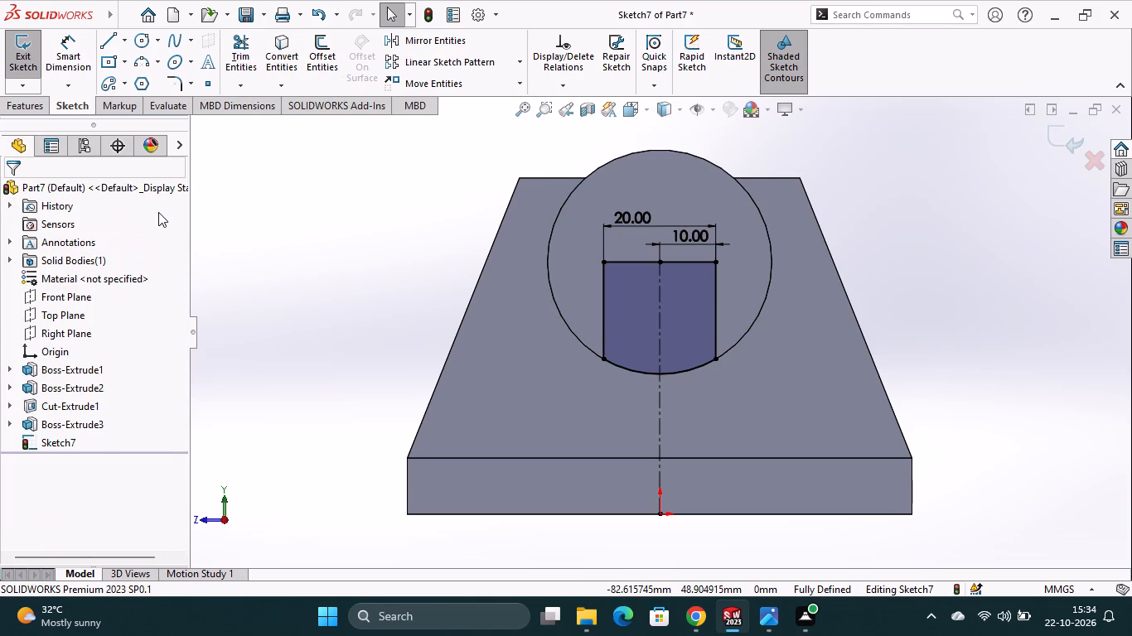
left_click(42, 104)
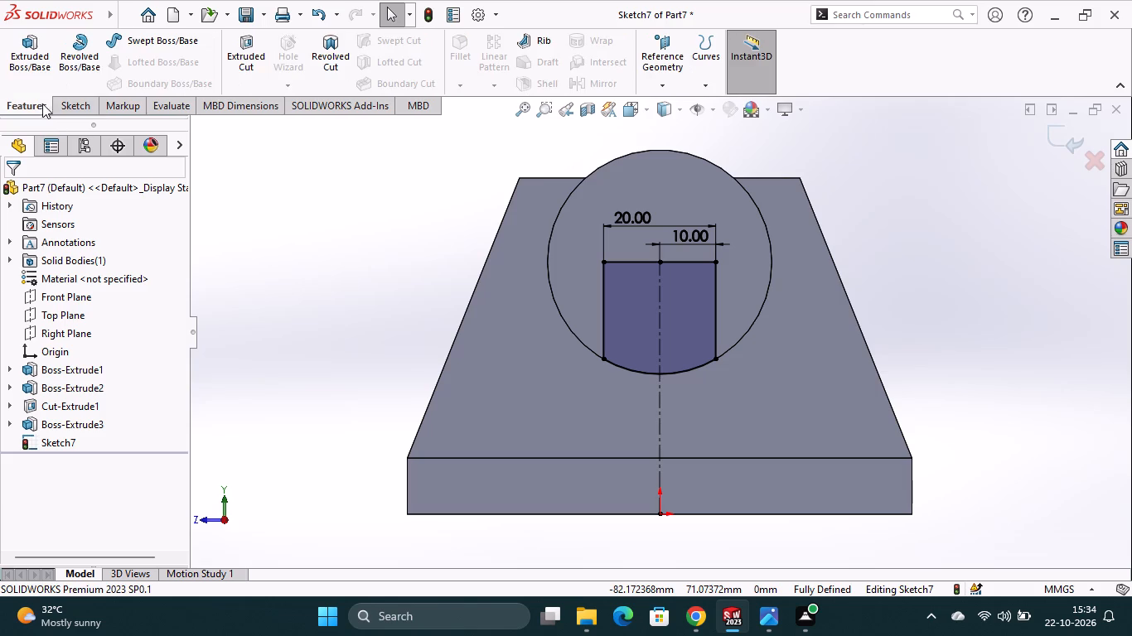
left_click(254, 81)
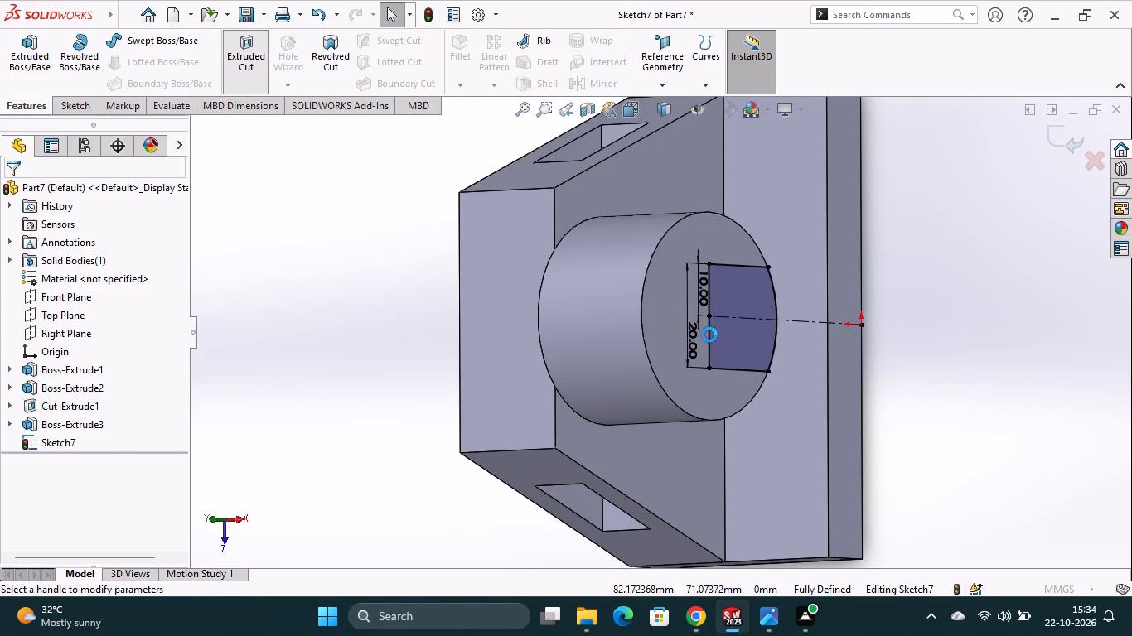
left_click(745, 340)
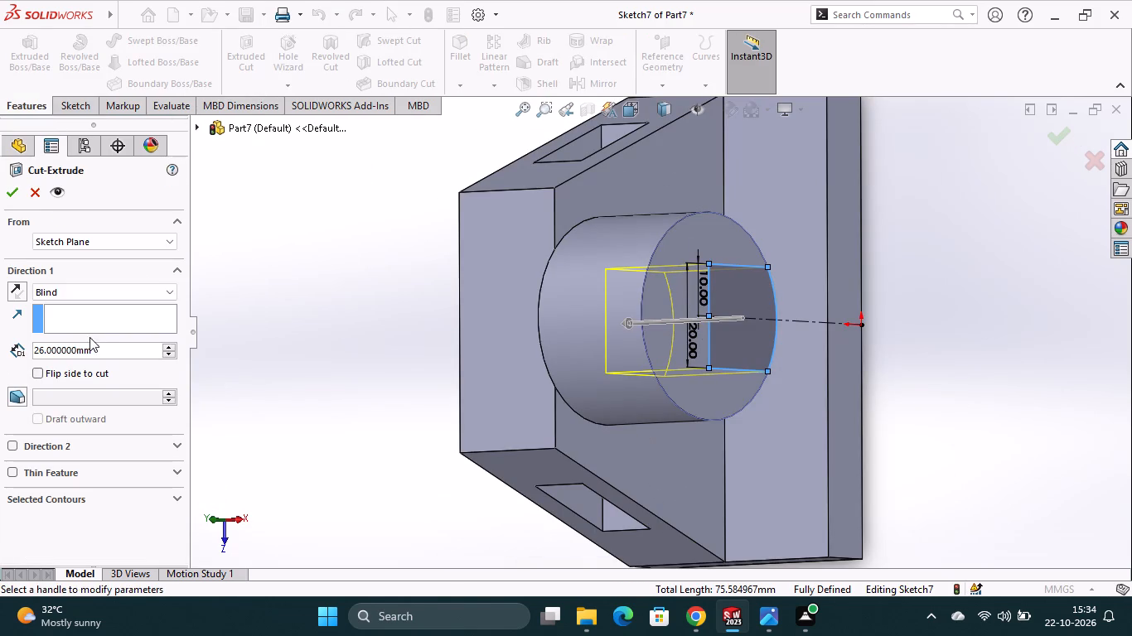
left_click(97, 351)
left_click(97, 351)
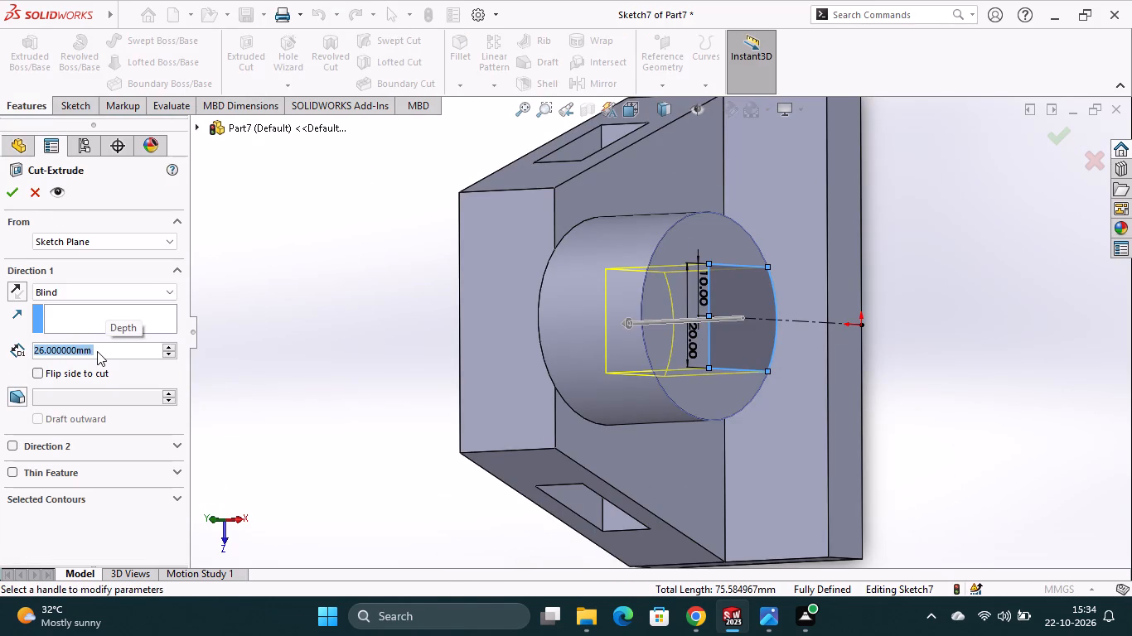
type("10")
key("Return")
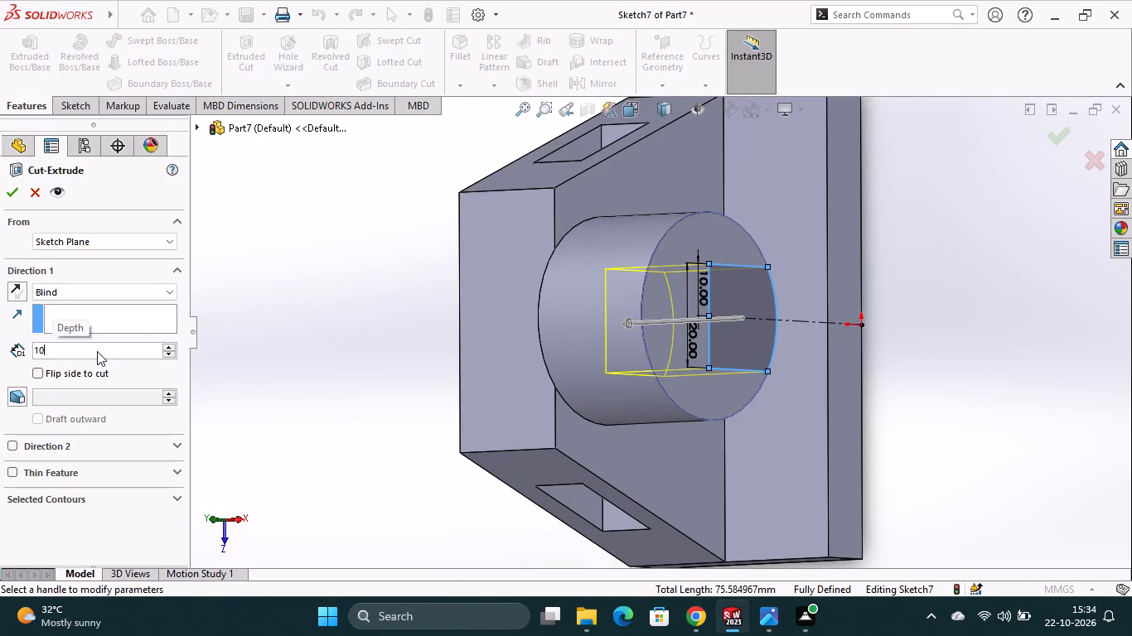
left_click(17, 198)
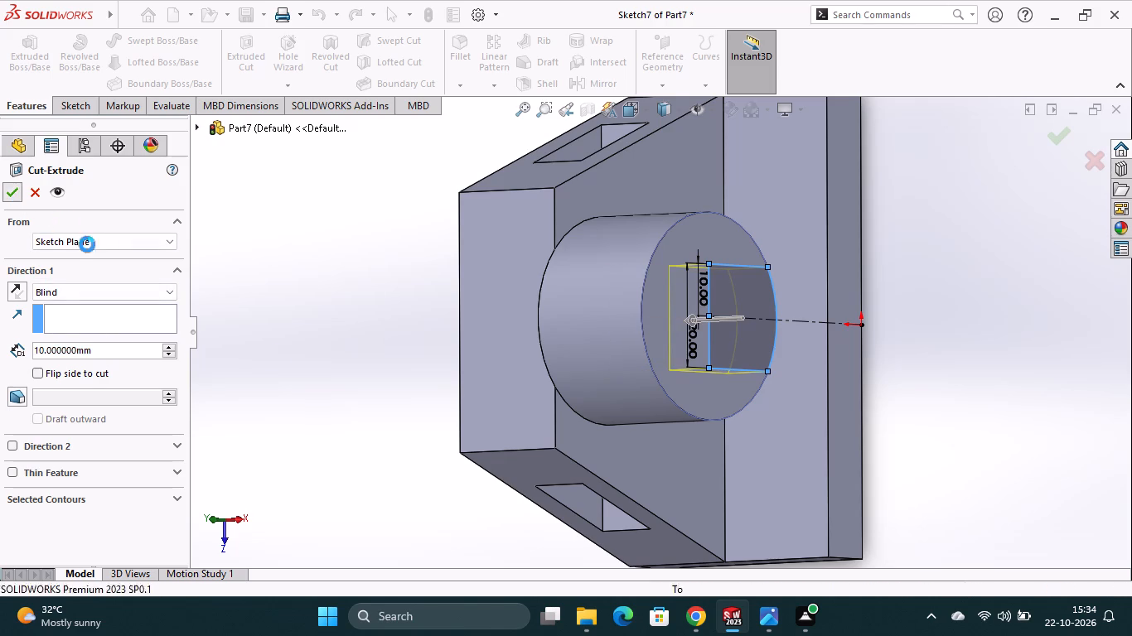
Start a new sketch on the top face of the trapezoidal upright.
scroll(577, 436, "up", 1)
left_click(900, 400)
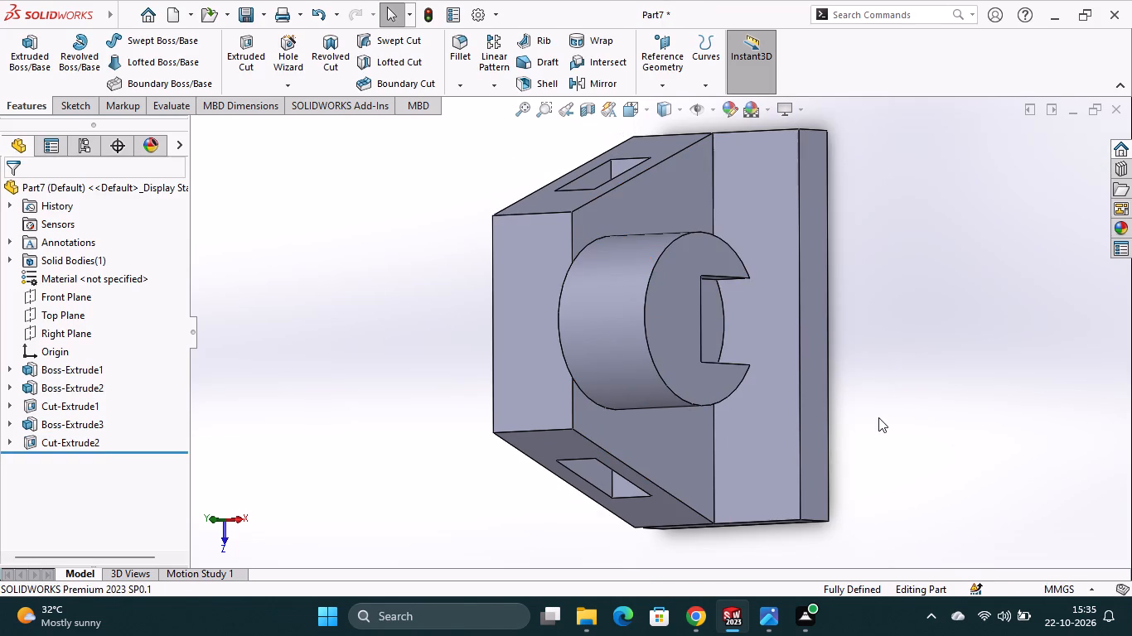
middle_click_drag(878, 417, 888, 366)
scroll(887, 413, "up", 2)
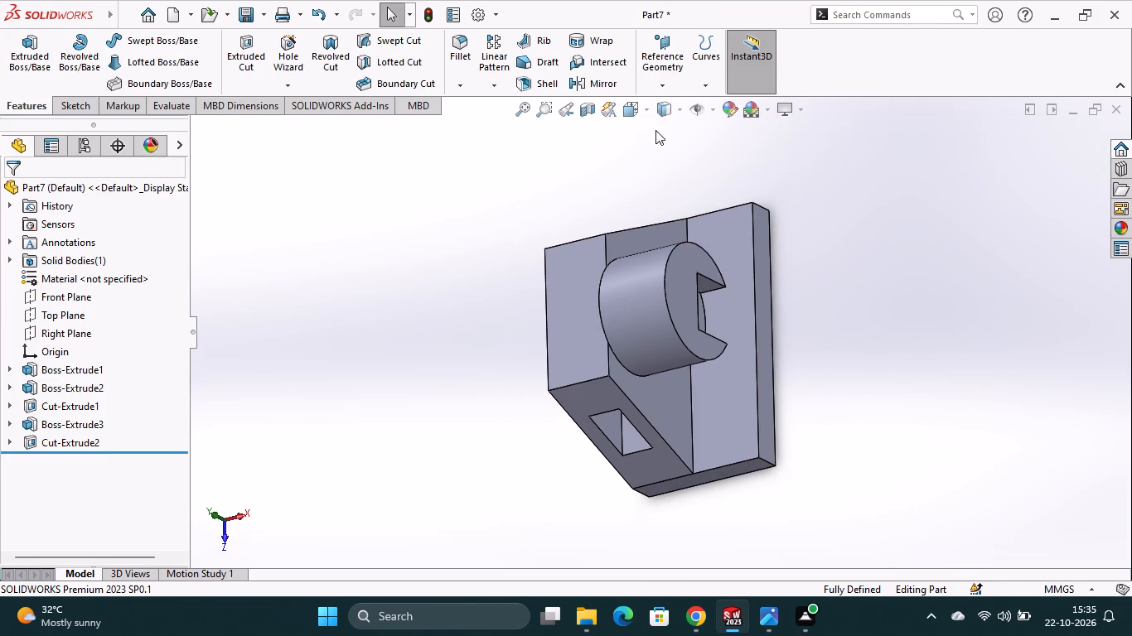
left_click(649, 113)
left_click(723, 165)
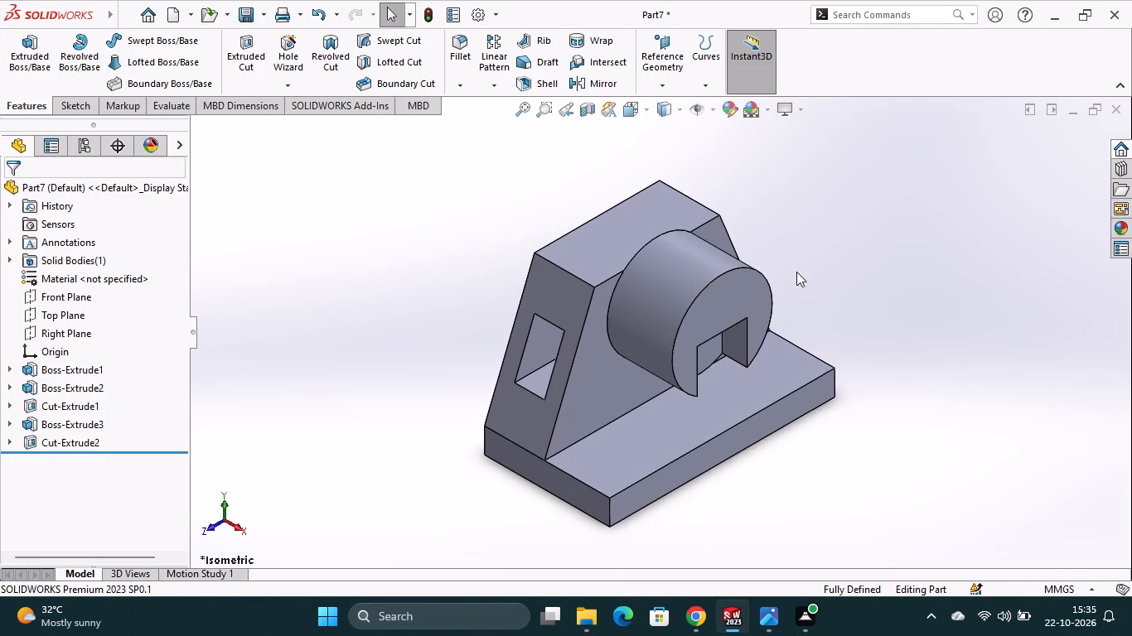
left_click(825, 280)
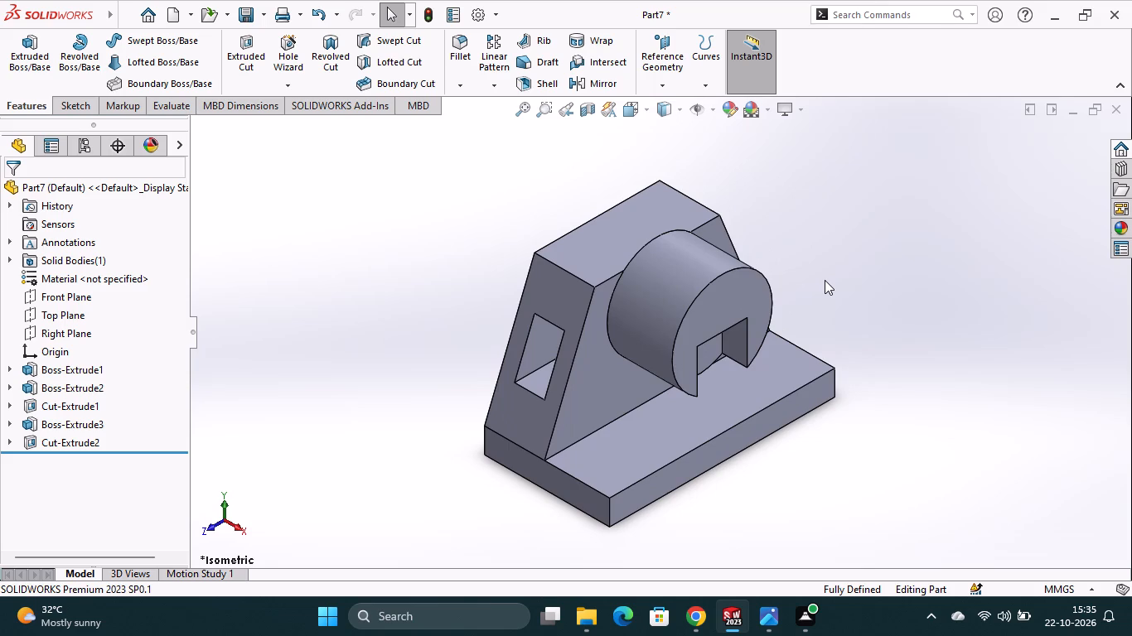
left_click(577, 248)
left_click(651, 197)
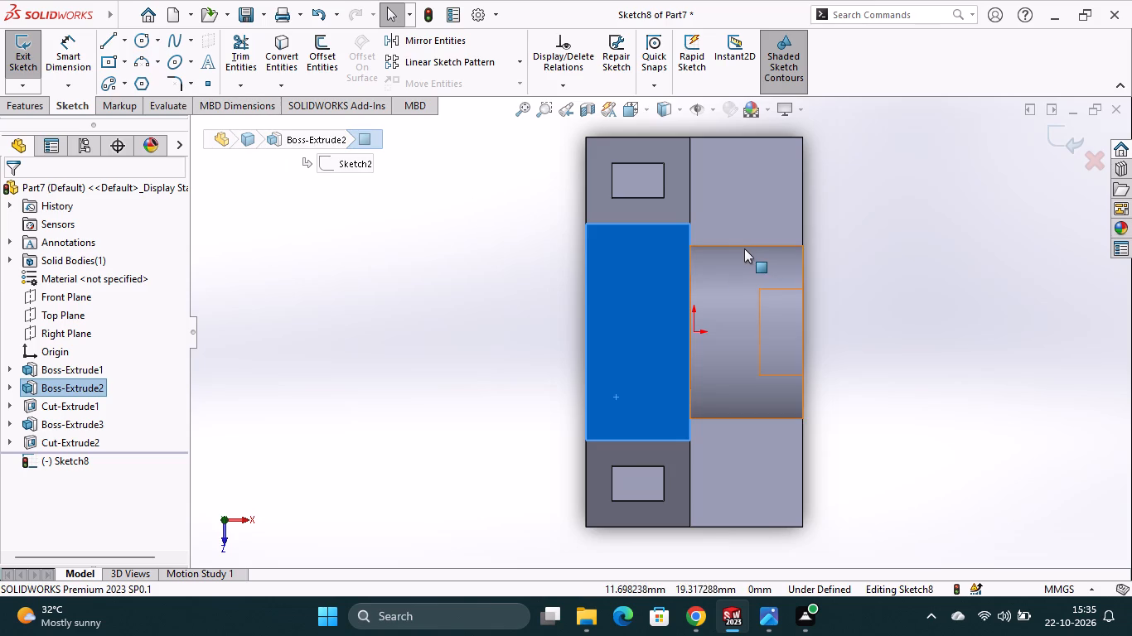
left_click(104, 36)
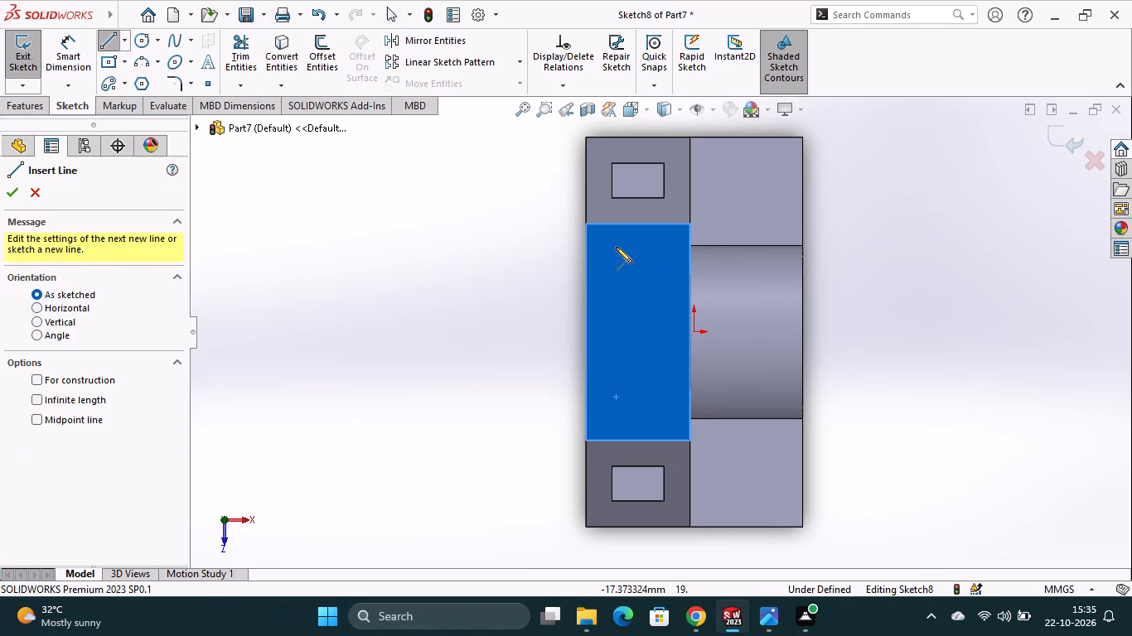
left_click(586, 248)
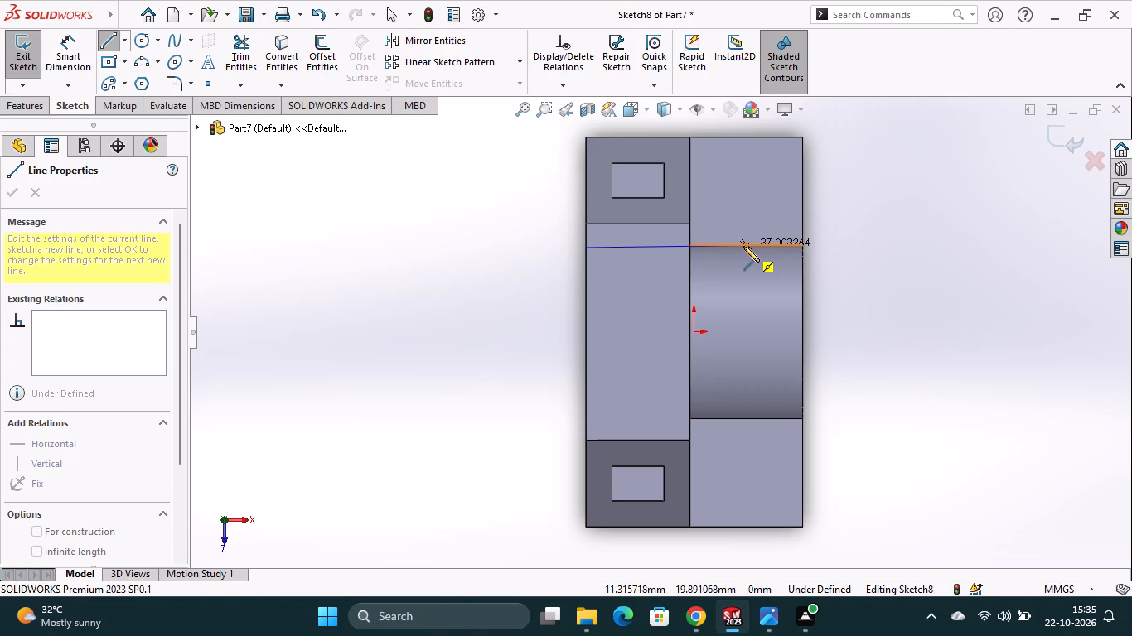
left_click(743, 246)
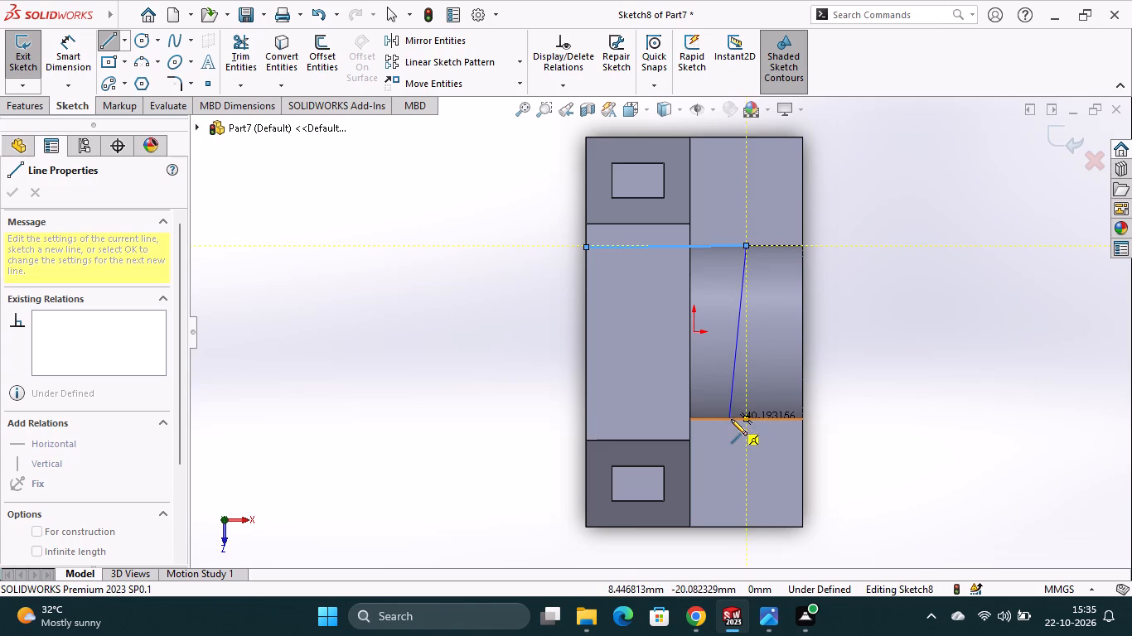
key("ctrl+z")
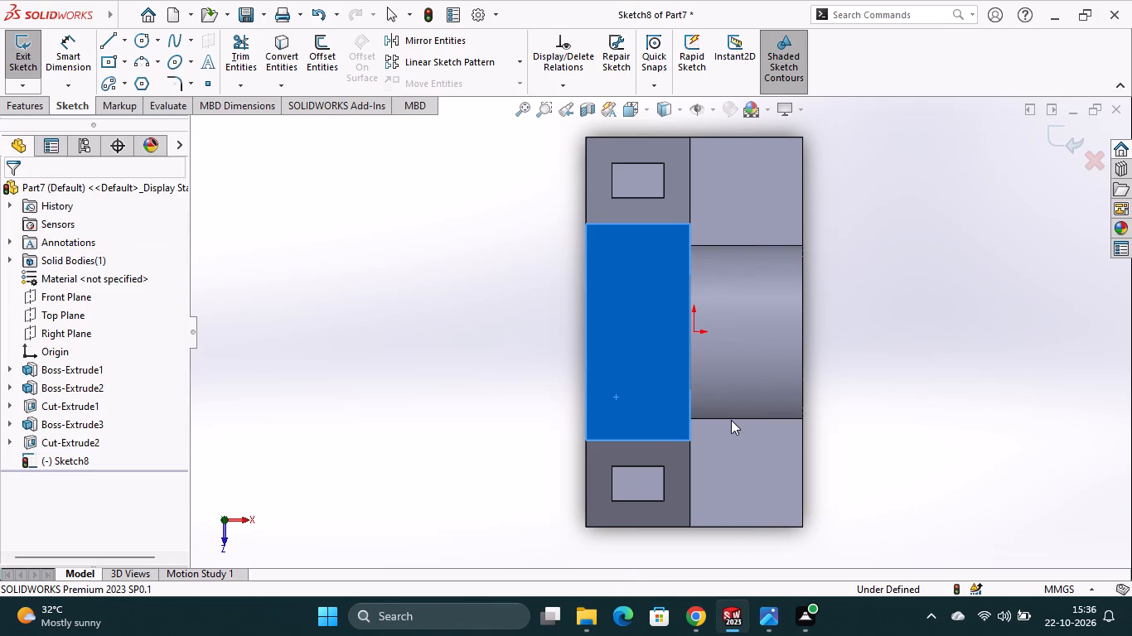
Sketch a closed rectangle about 35 mm by 40 mm with lines, from the upright's outer top edge to partway over the boss, matching the boss's width.
left_click(116, 41)
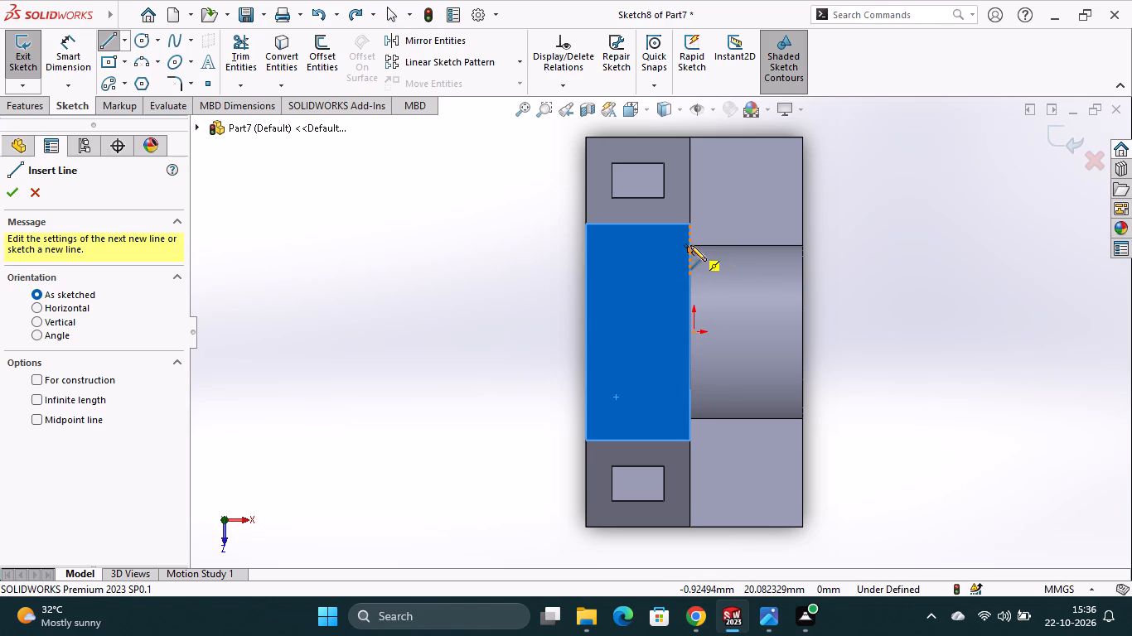
left_click(585, 243)
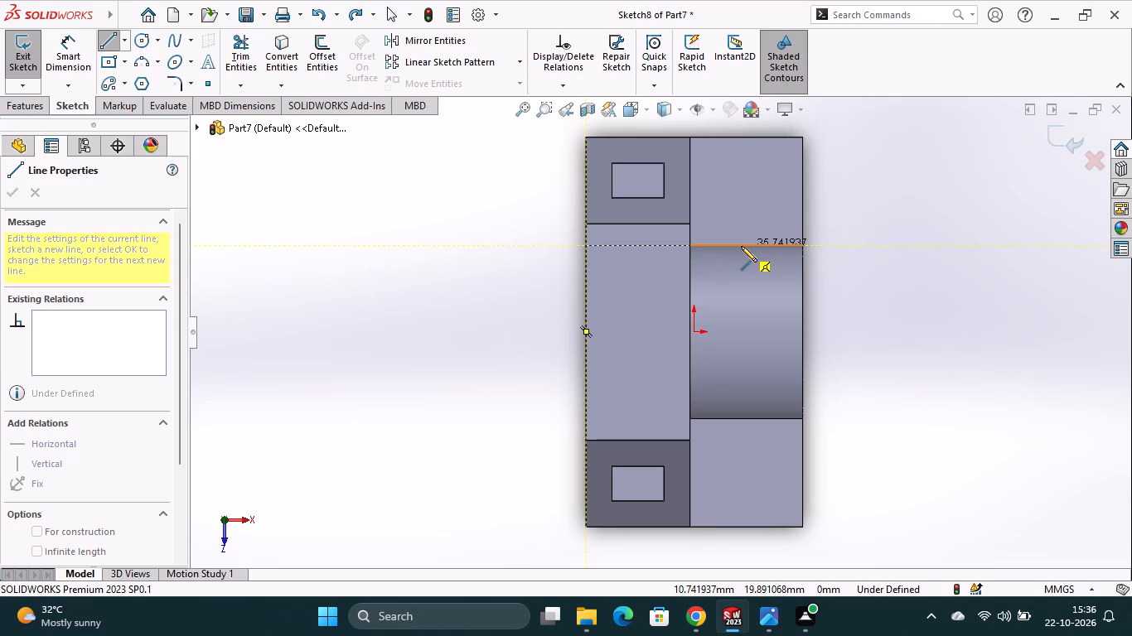
left_click(738, 247)
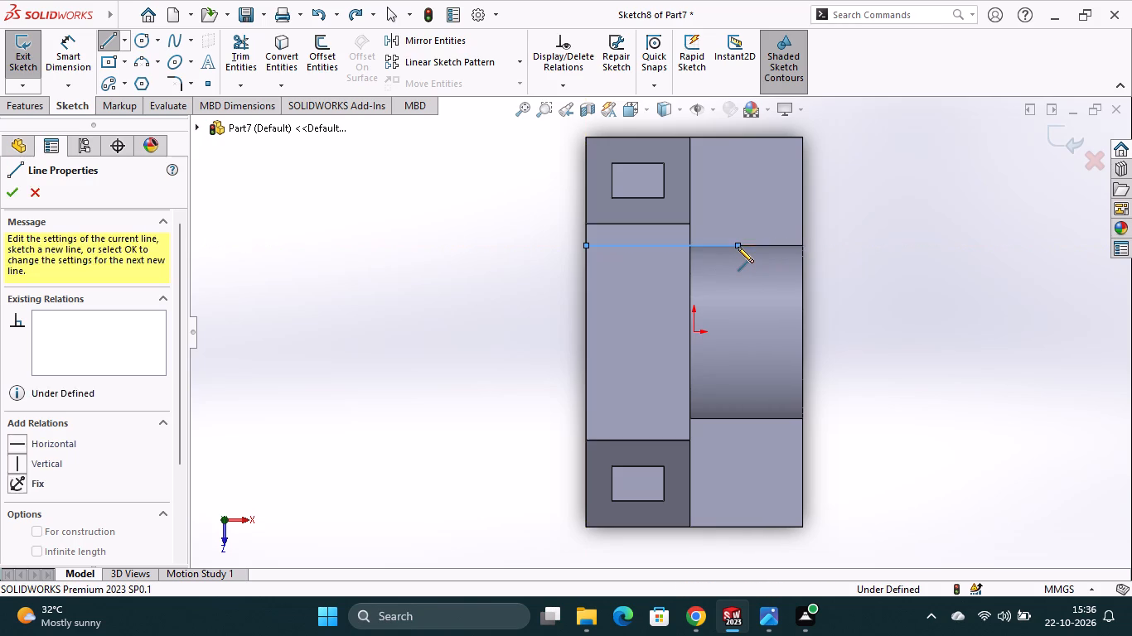
left_click(737, 418)
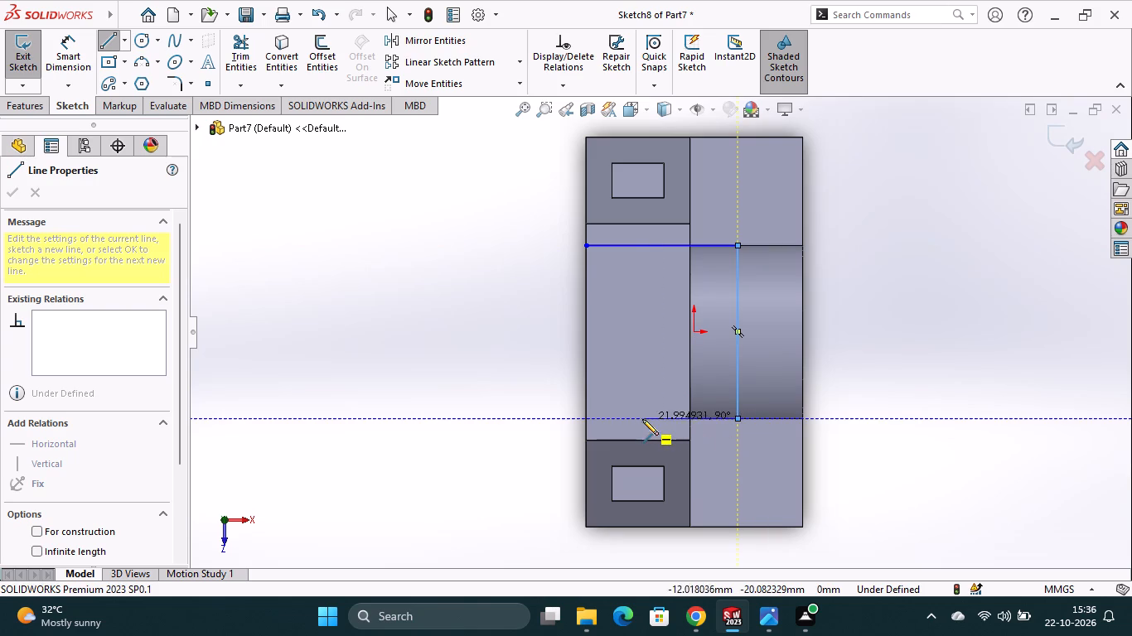
left_click(585, 418)
left_click(587, 245)
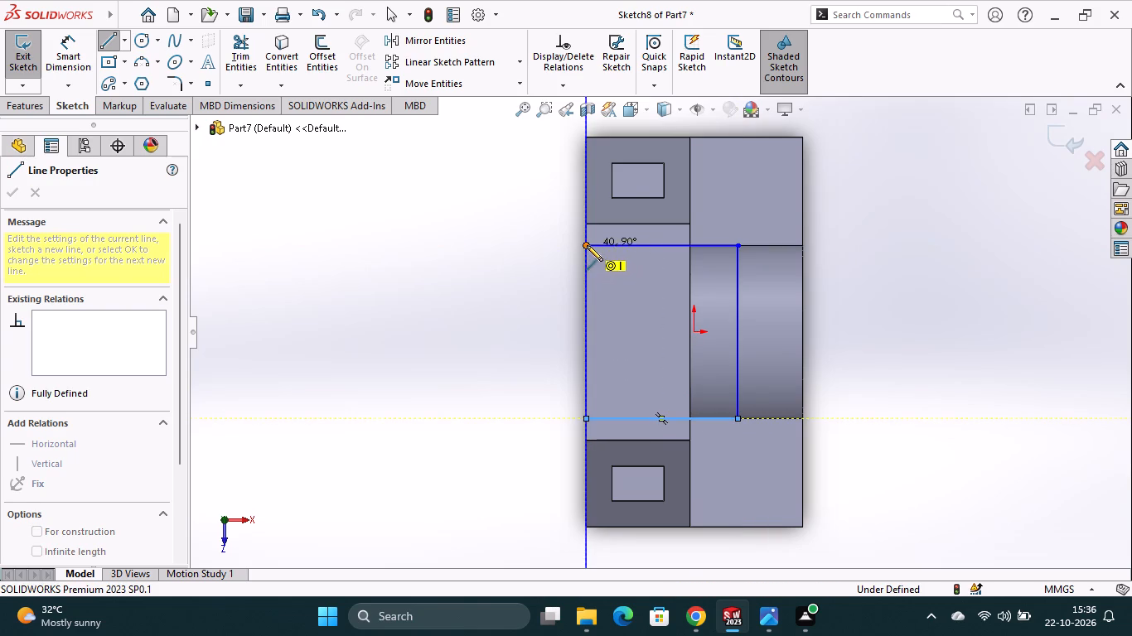
key("Escape")
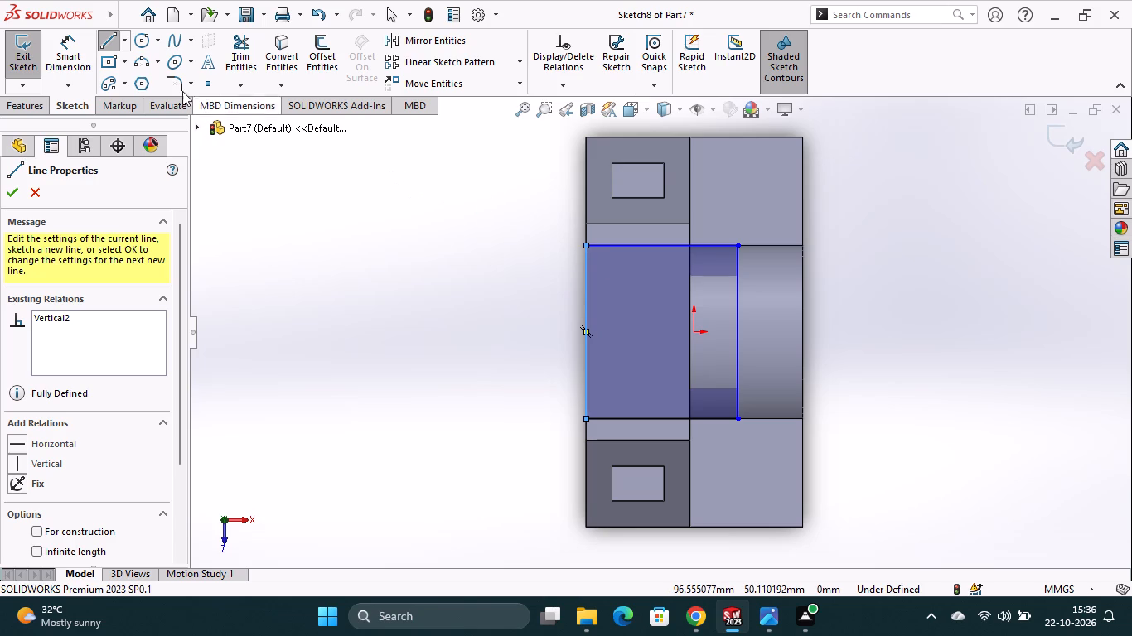
Dimension the rectangle's X-direction side as 35 mm.
left_click(65, 53)
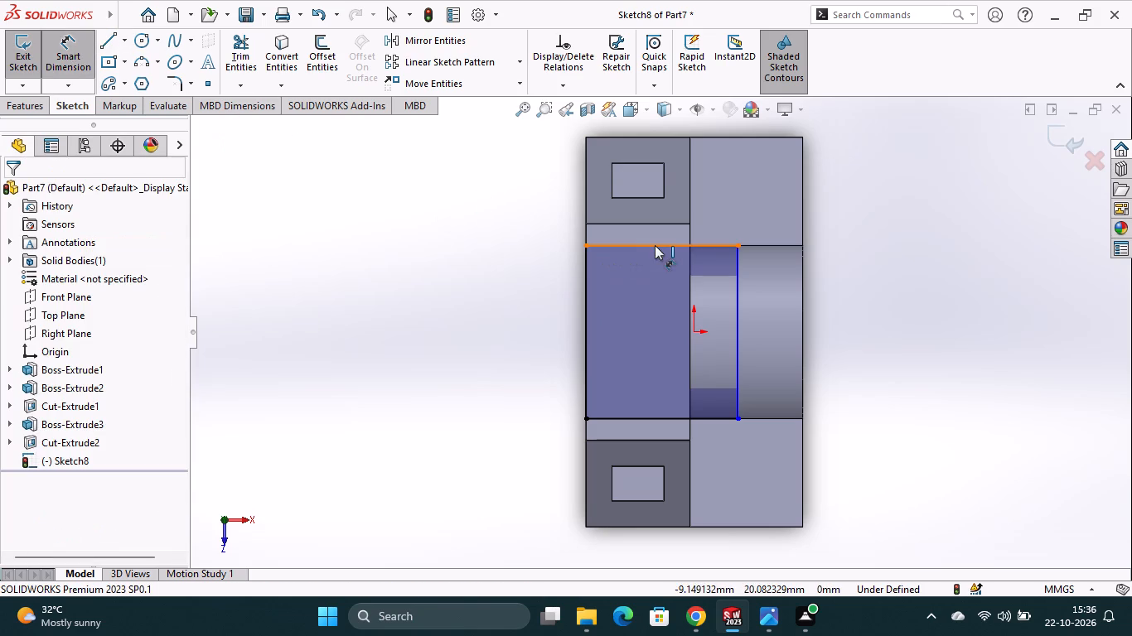
left_click(655, 245)
left_click(657, 232)
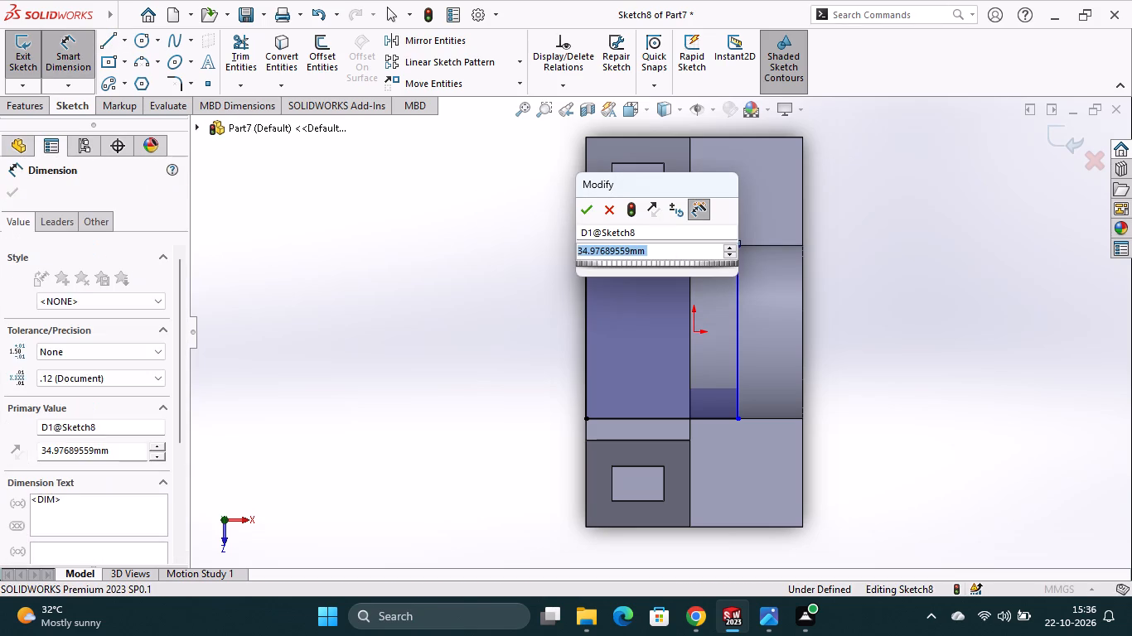
type("35")
key("Return")
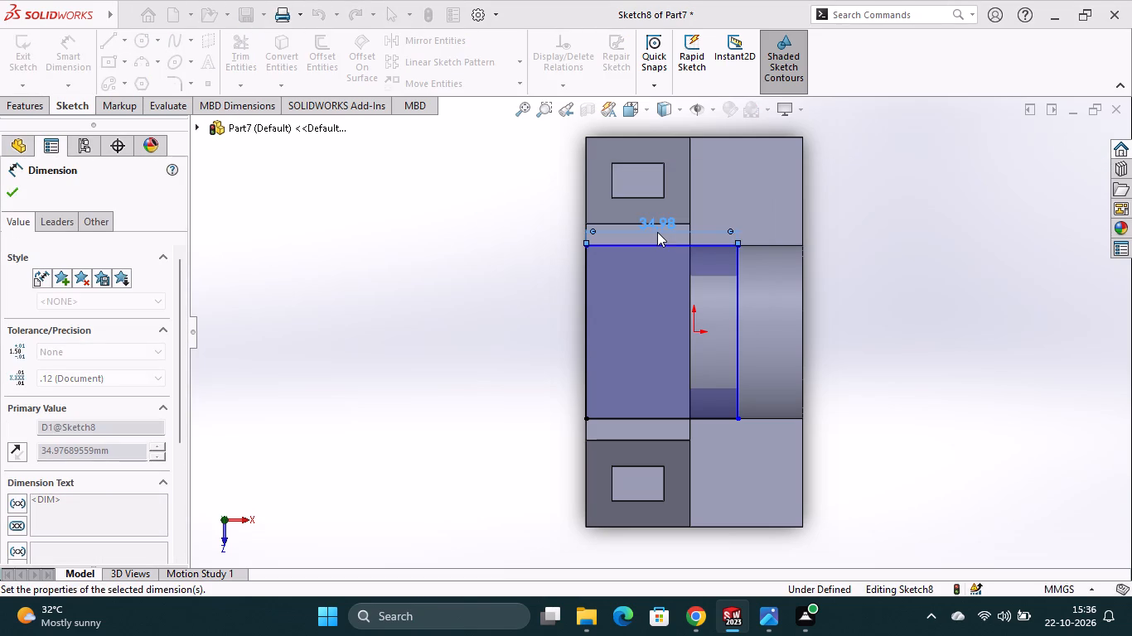
Dimension the rectangle's side that lies along the upright's outer top edge.
left_click(586, 357)
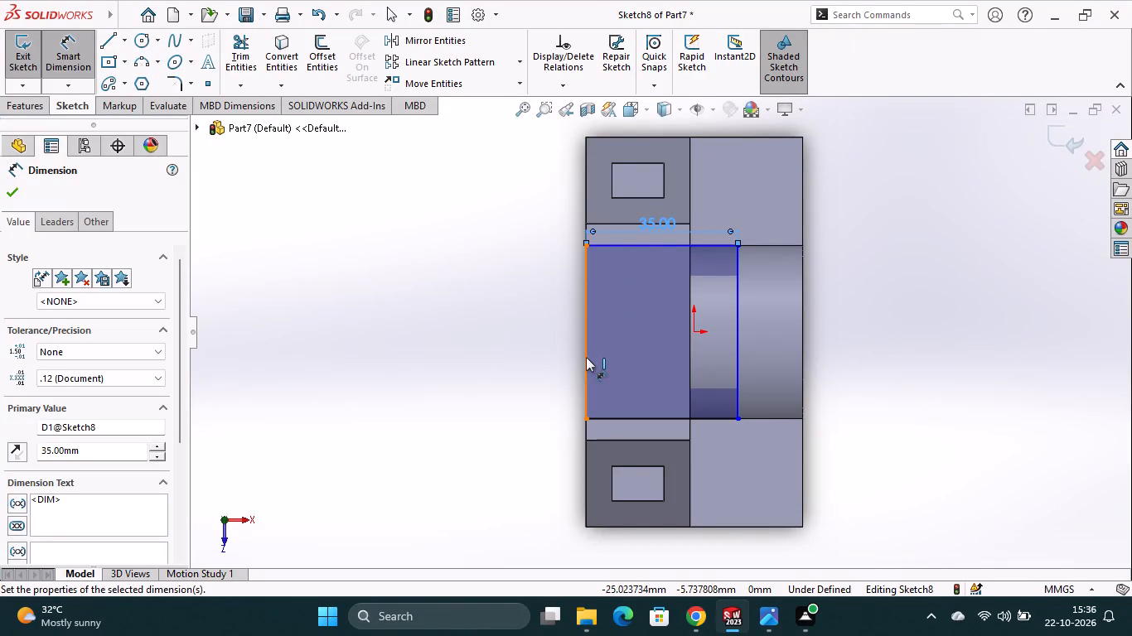
left_click(556, 358)
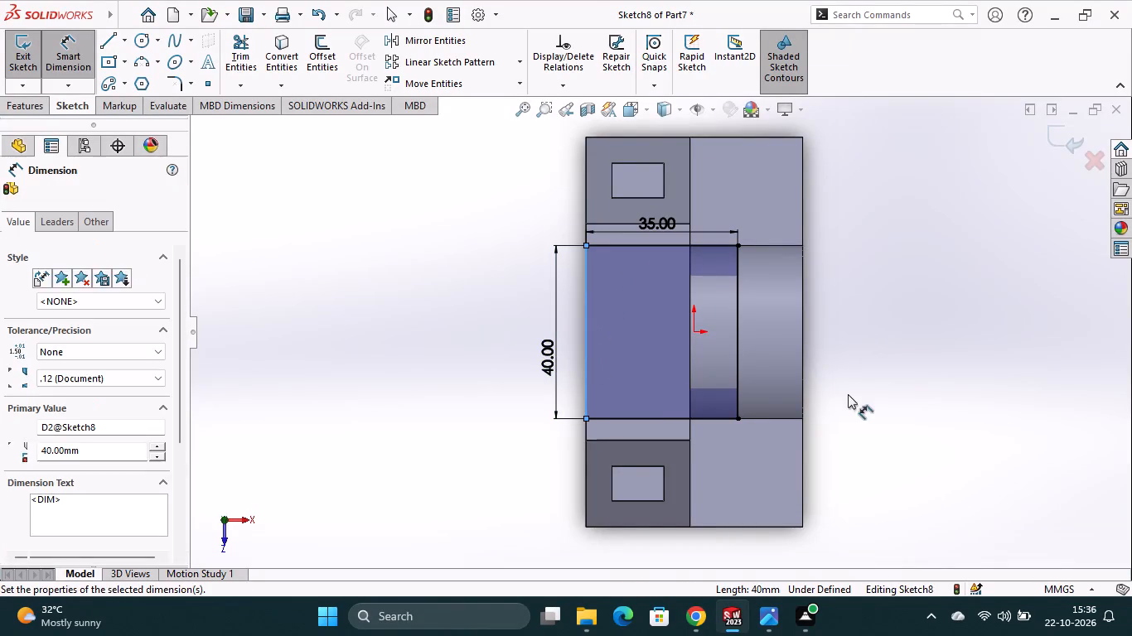
middle_click(887, 370)
left_click(490, 334)
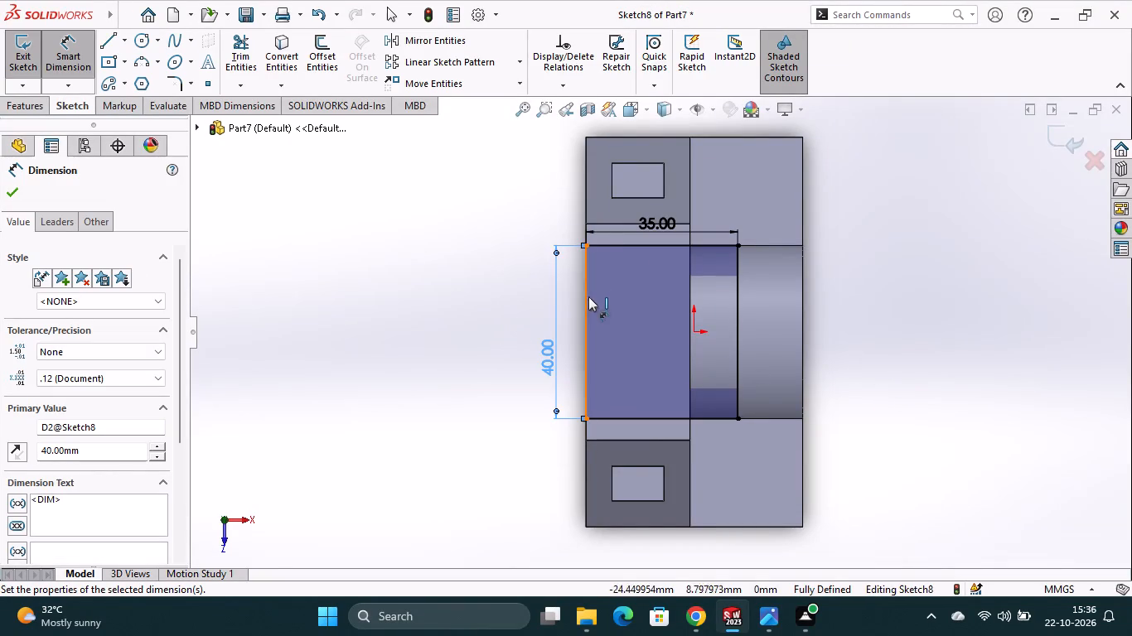
Draw a line about 40 mm long across the rectangle along the upright's boss-side top edge.
left_click(109, 43)
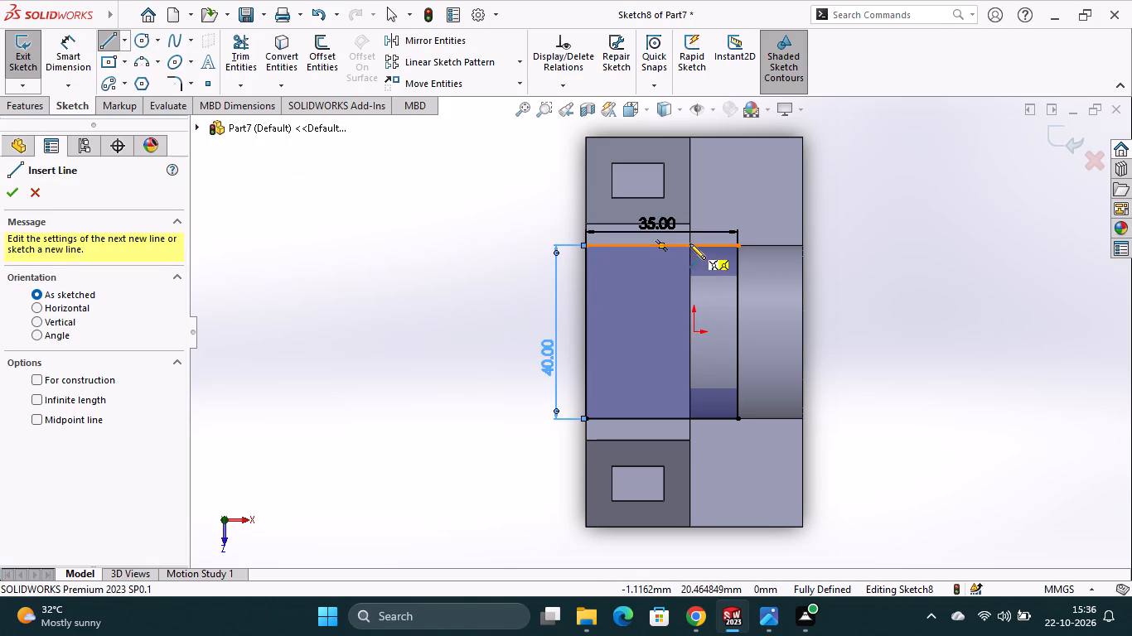
left_click(689, 417)
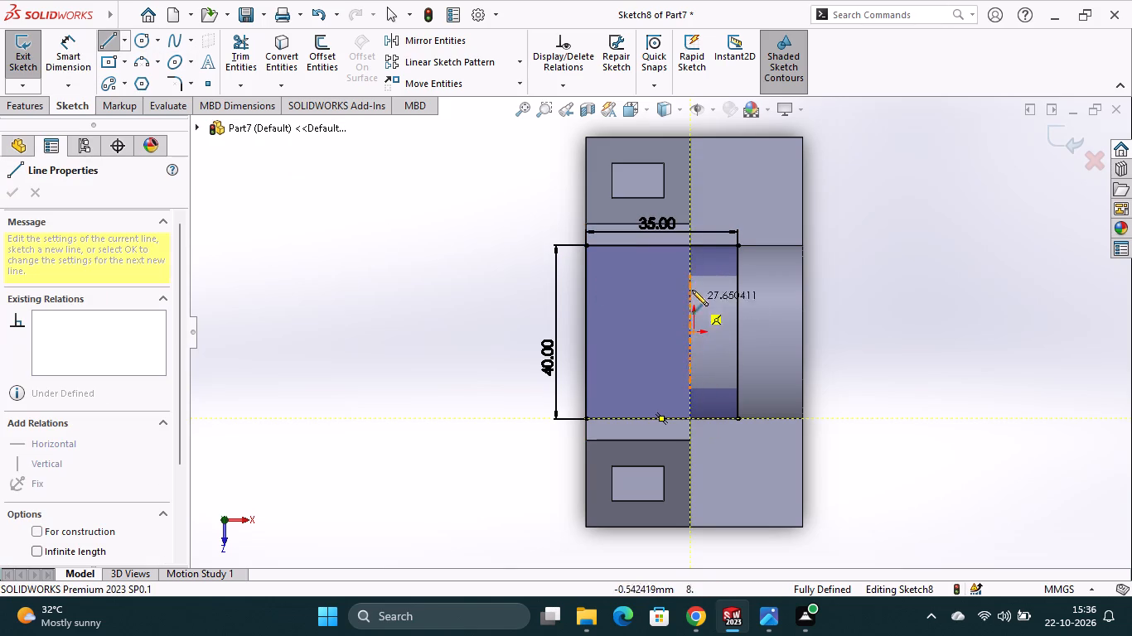
left_click(689, 244)
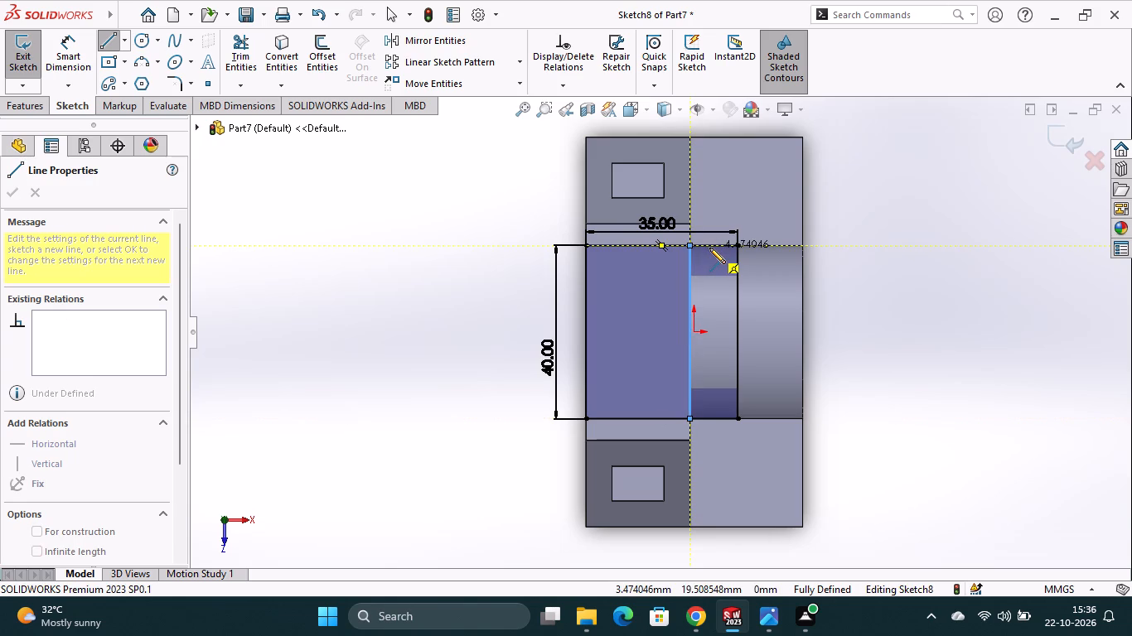
key("Escape")
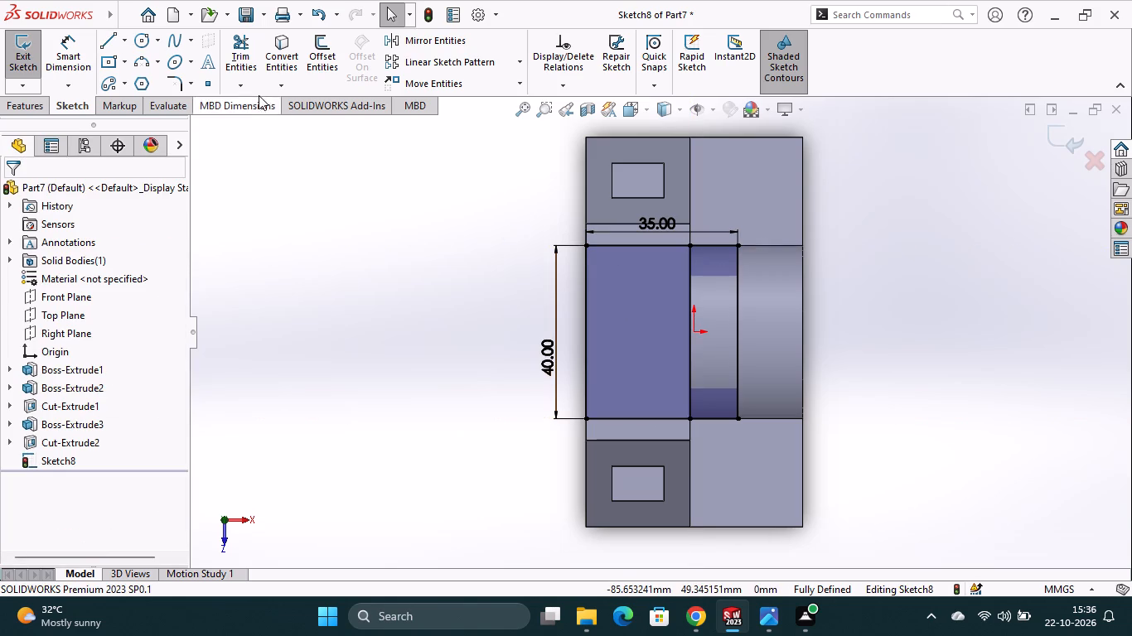
Trim away the three rectangle segments over the upright's top face, keeping only the closed profile above the boss.
left_click(245, 52)
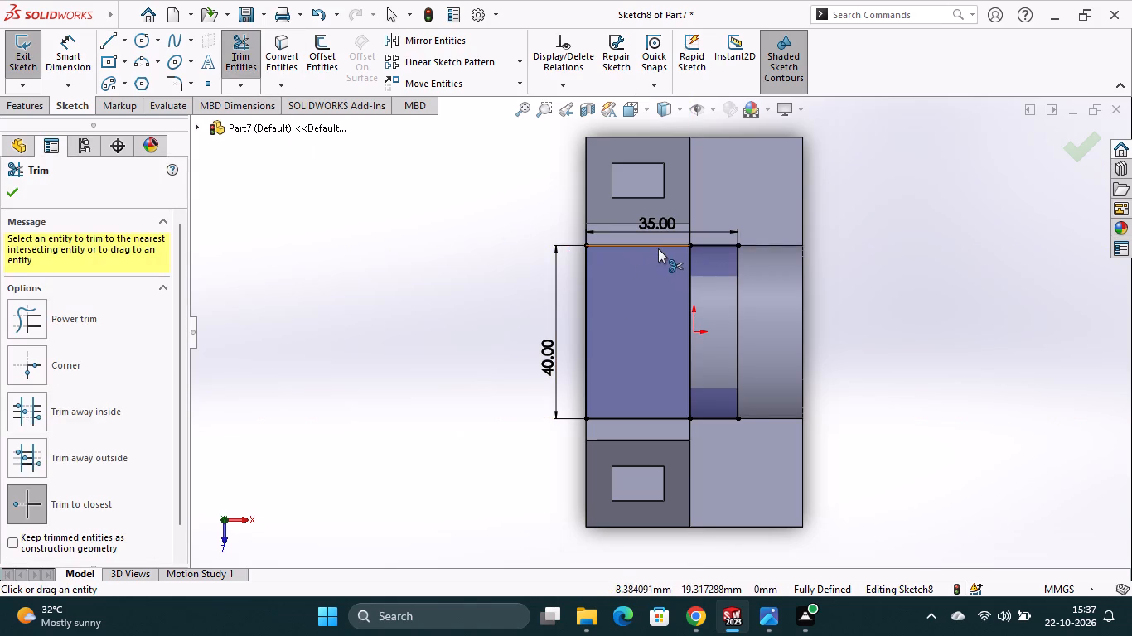
left_click(658, 248)
left_click(584, 322)
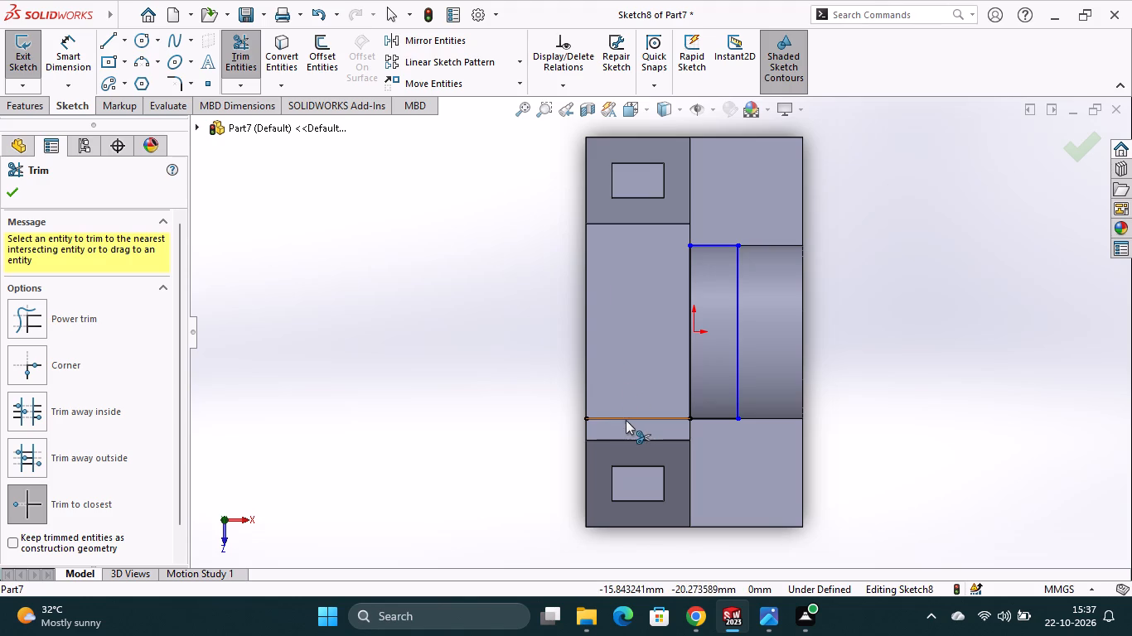
left_click(628, 418)
middle_click_drag(886, 443, 916, 409)
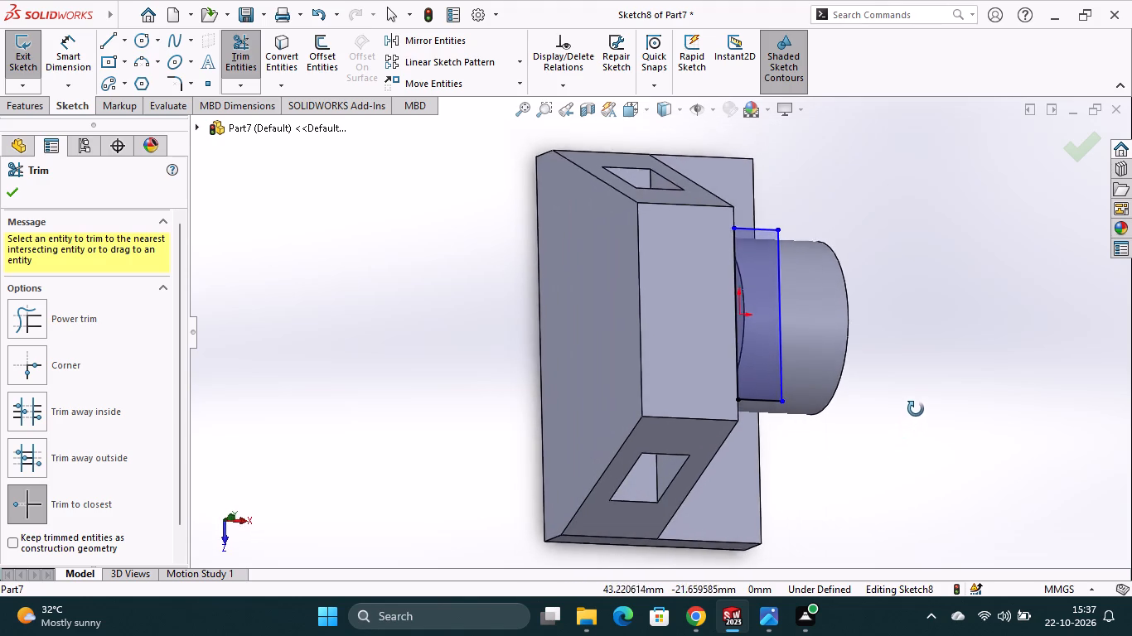
Undo the trims, dividing line, dimensions and rectangle, and remove the sketch from the upright's top face.
middle_click_drag(916, 409, 919, 398)
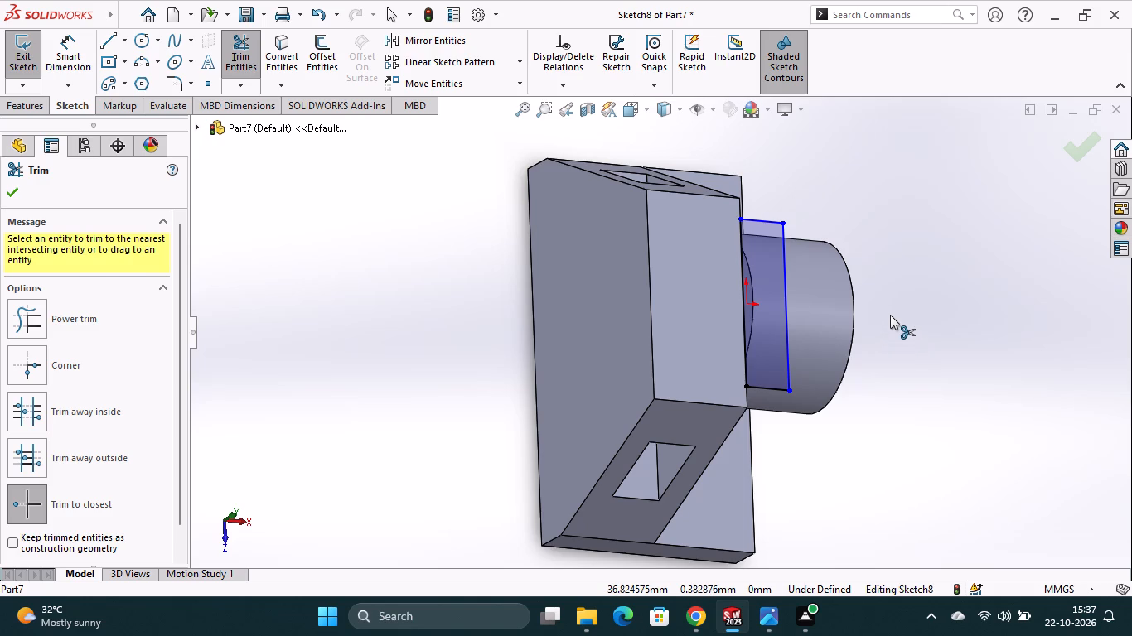
key("ctrl+z")
key("ctrl+z")
key("ctrl+z")
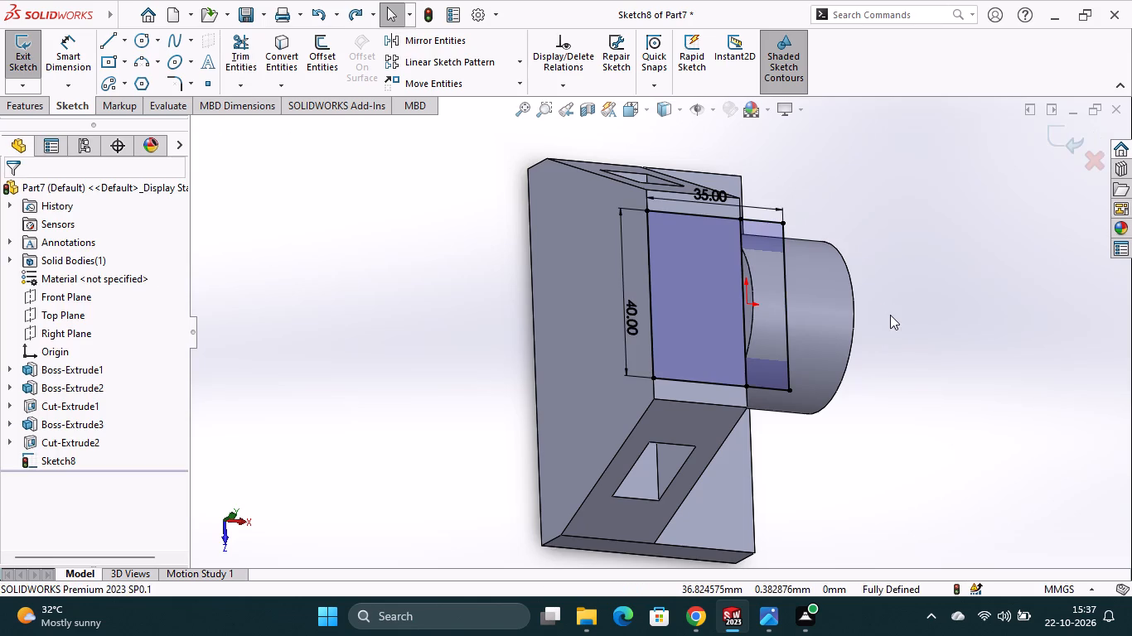
key("ctrl+z")
key("ctrl+z")
key("ctrl+z")
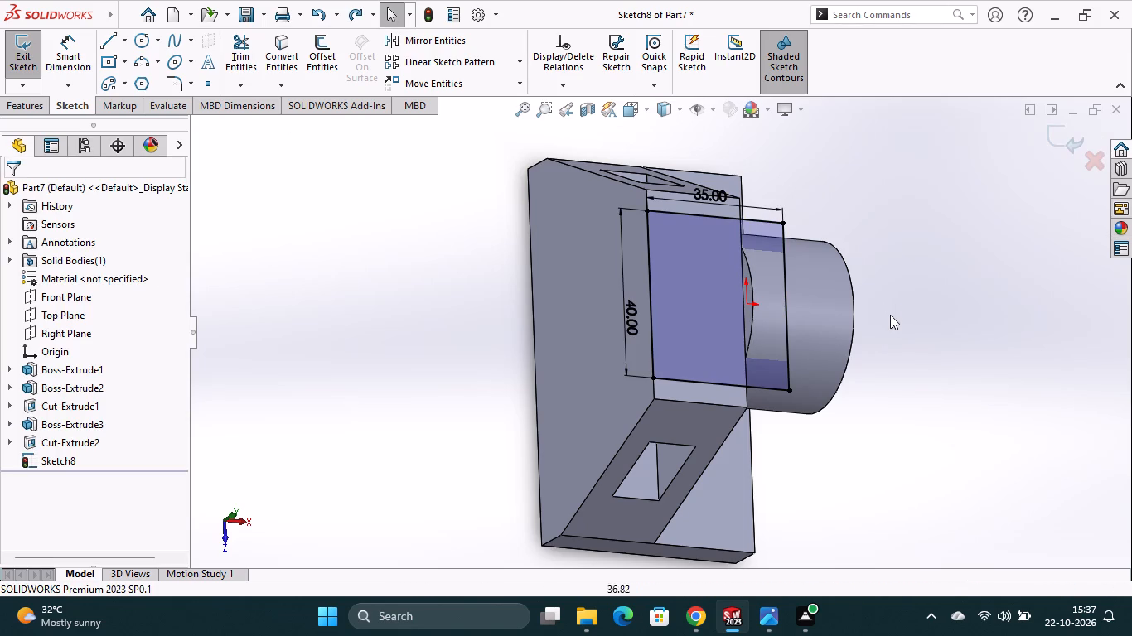
key("ctrl+z")
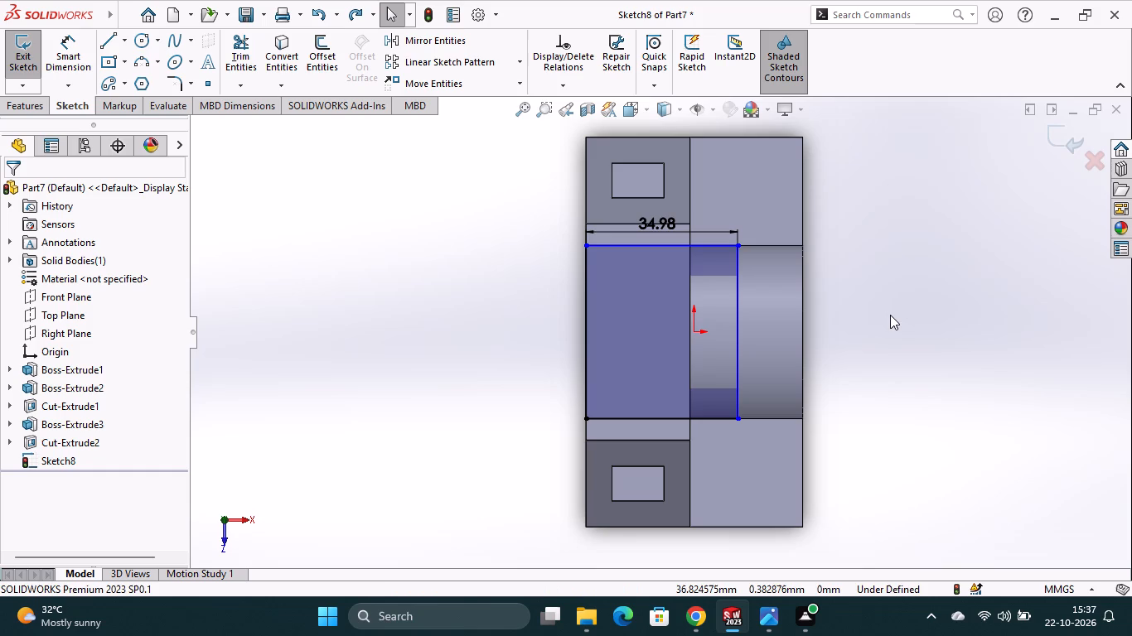
key("ctrl+z")
key("ctrl+z")
key("ctrl+z")
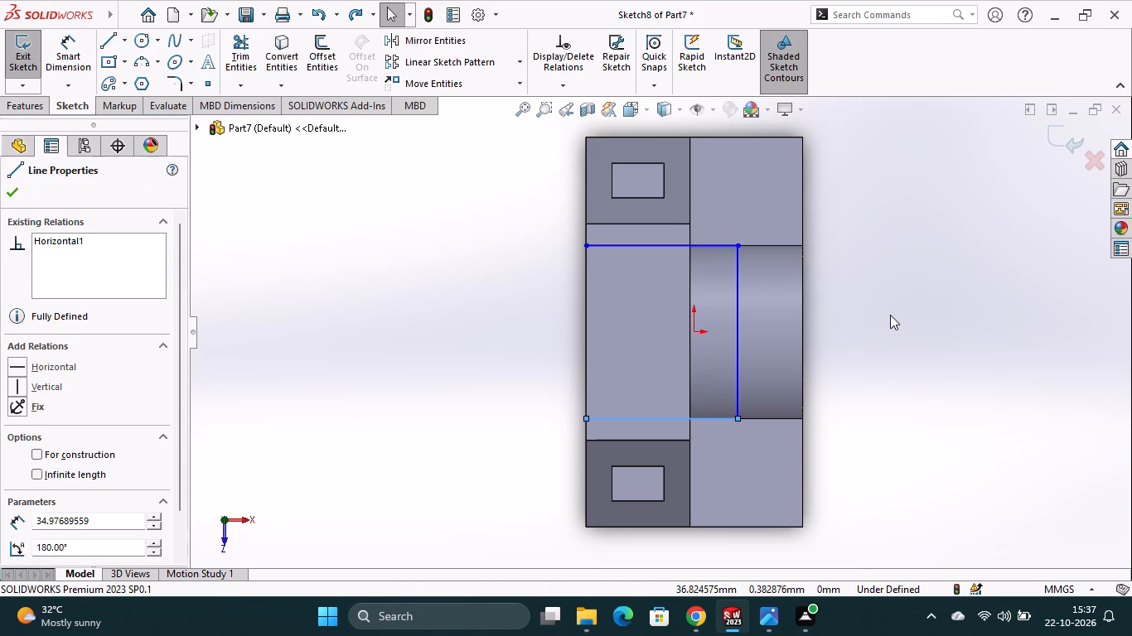
key("ctrl+z")
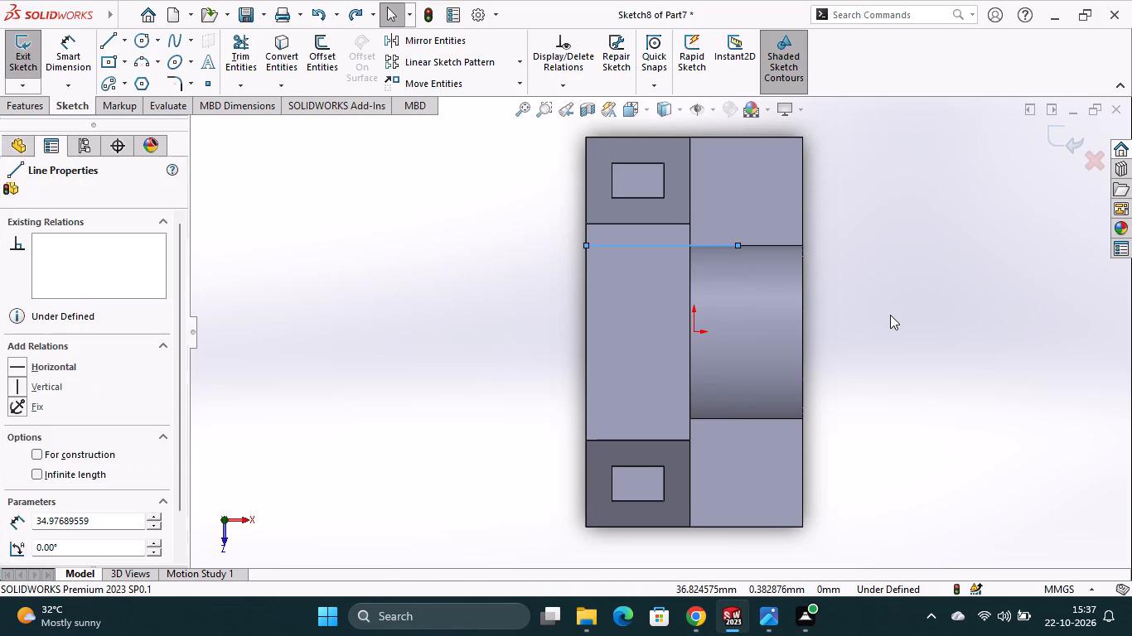
key("ctrl+z")
key("ctrl+z")
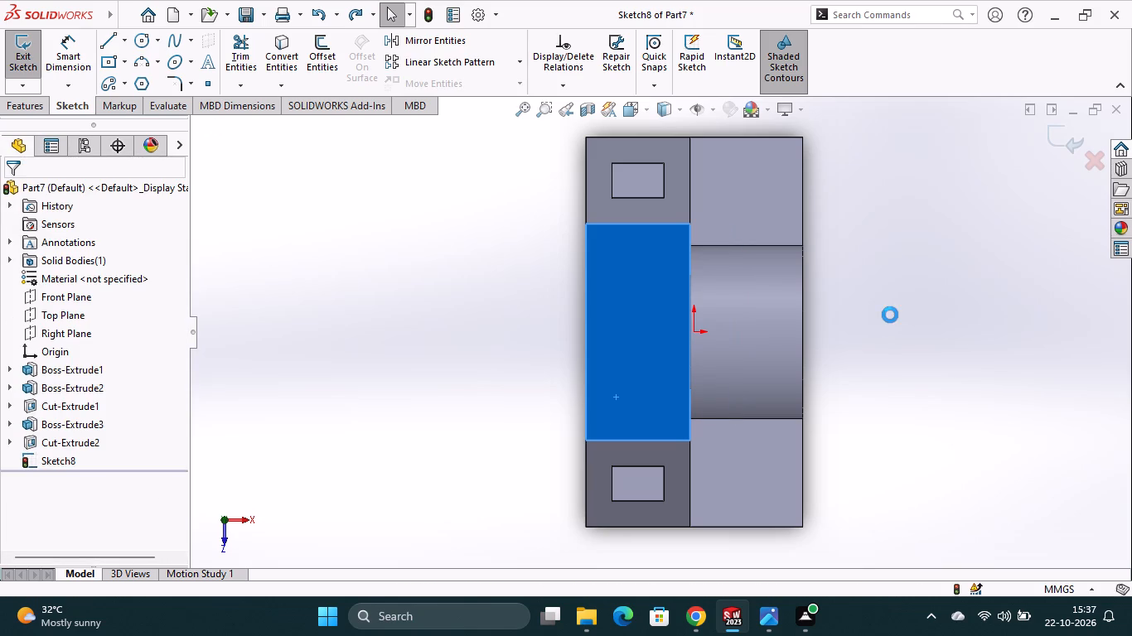
Start a sketch on the boss's flat segment face above the upright and convert its outline into sketch entities.
scroll(890, 315, "up", 3)
middle_click_drag(608, 483, 658, 491)
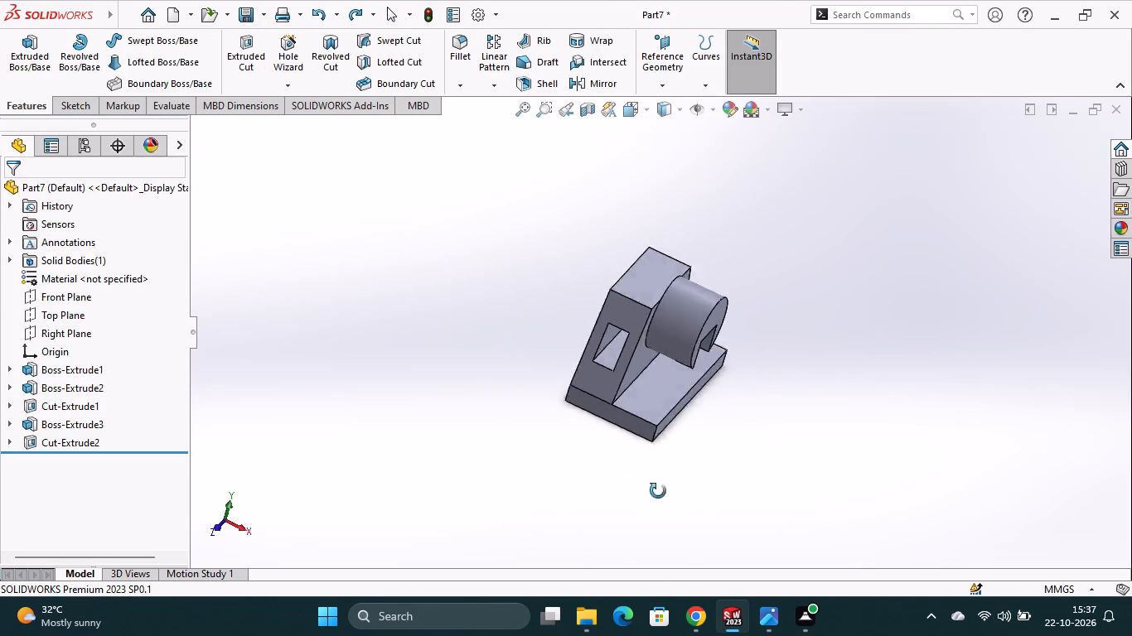
middle_click_drag(658, 491, 724, 504)
left_click(698, 284)
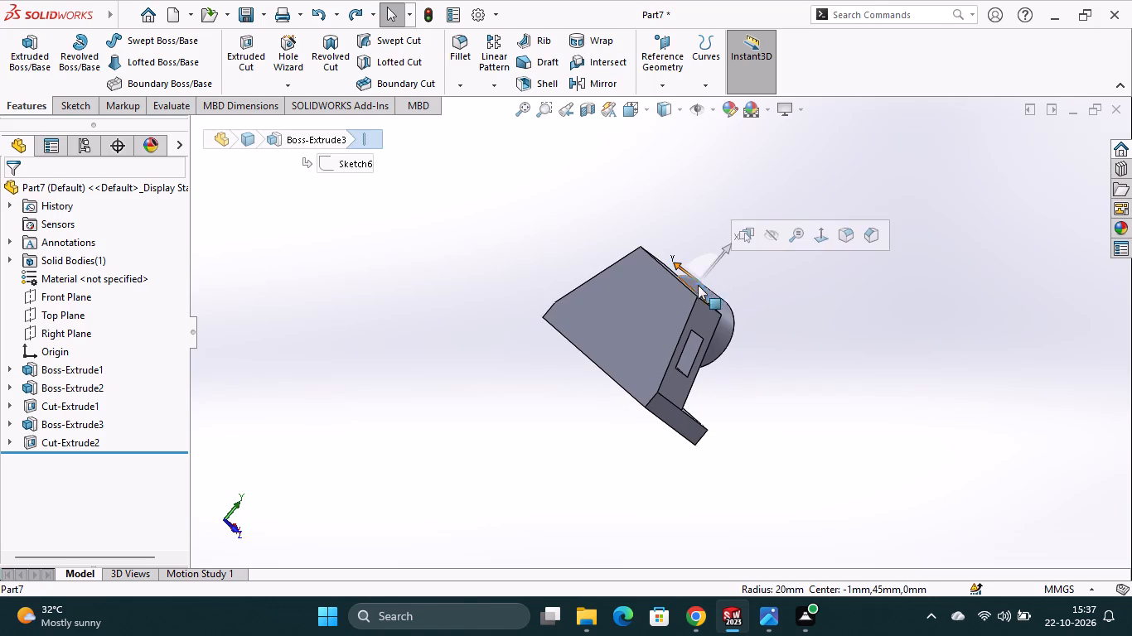
left_click(698, 287)
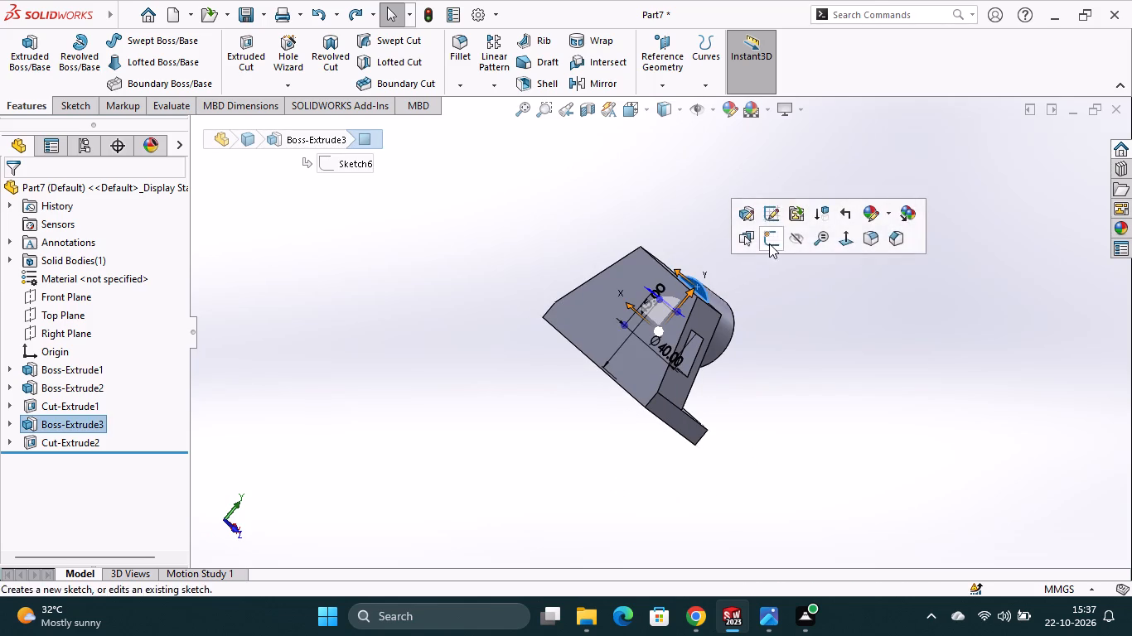
left_click(769, 243)
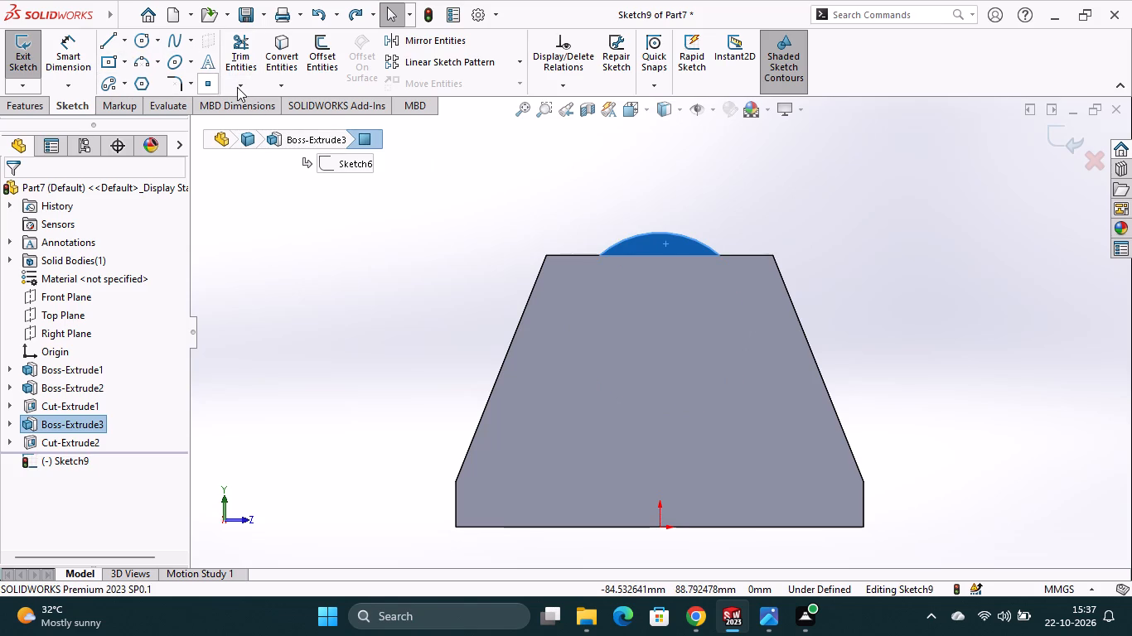
left_click(278, 63)
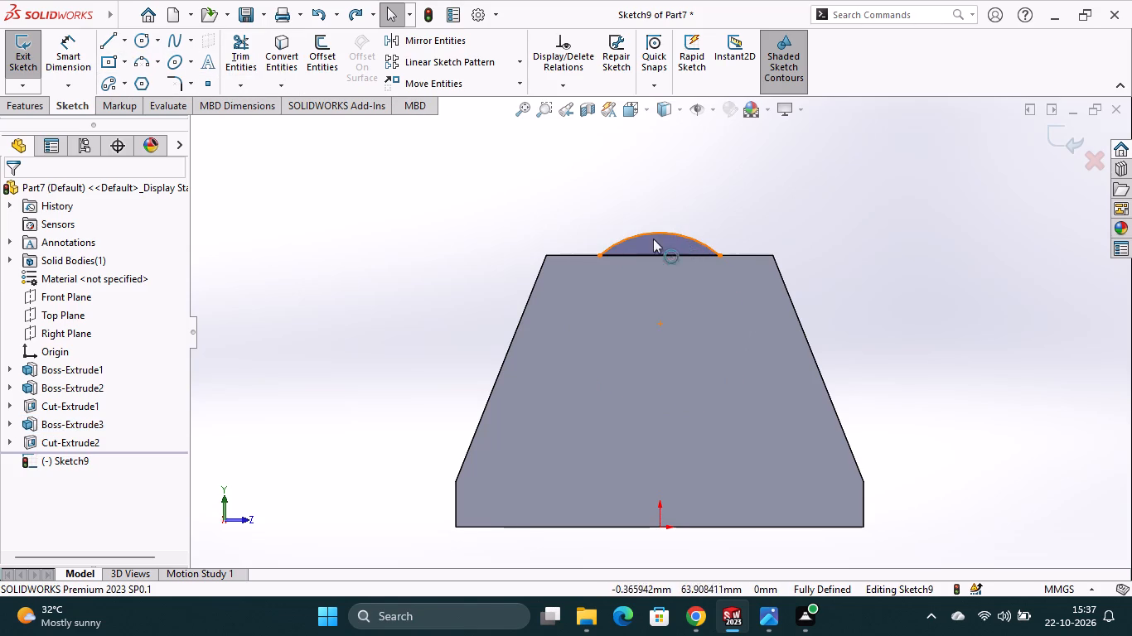
Cut-extrude the converted segment profile into the boss with a blind depth of 11 mm.
middle_click_drag(913, 258, 868, 300)
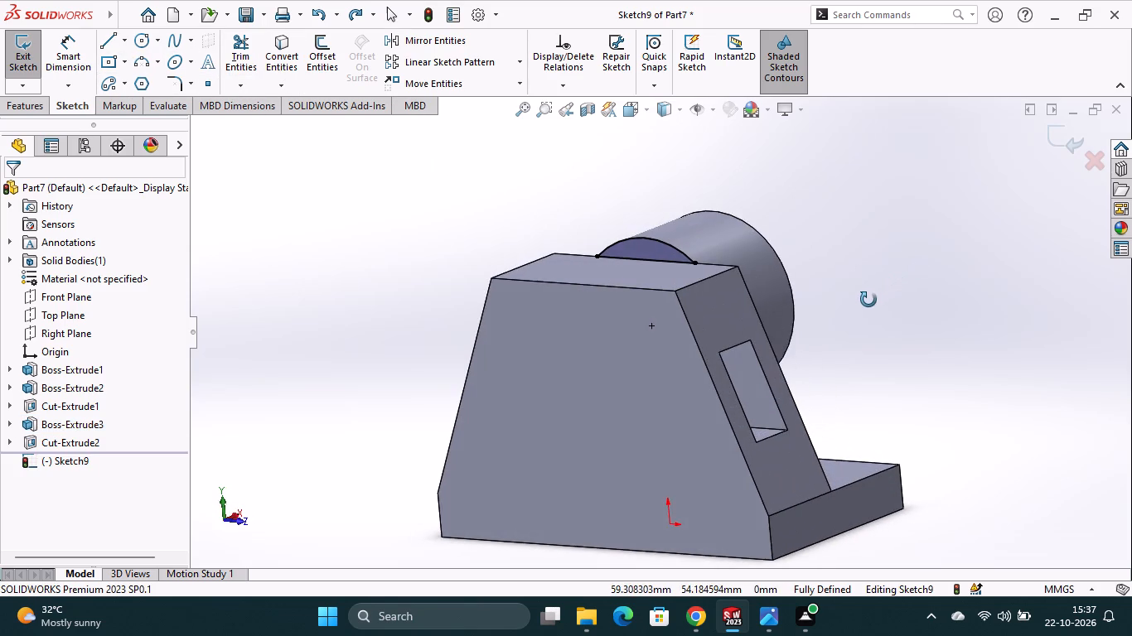
middle_click_drag(868, 300, 891, 293)
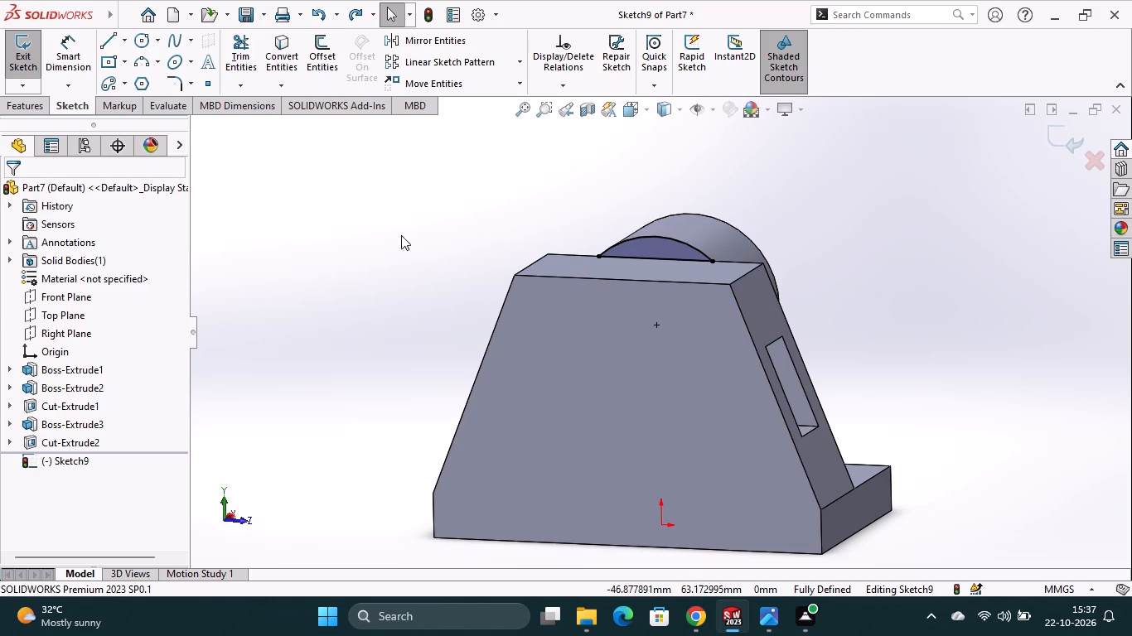
left_click(27, 108)
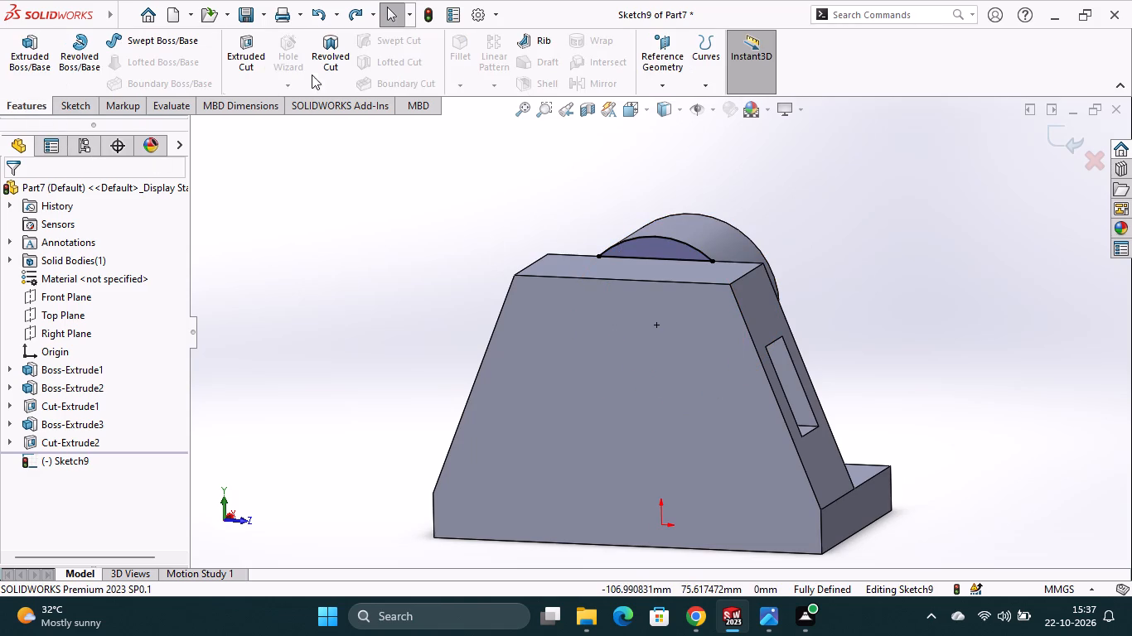
left_click(247, 75)
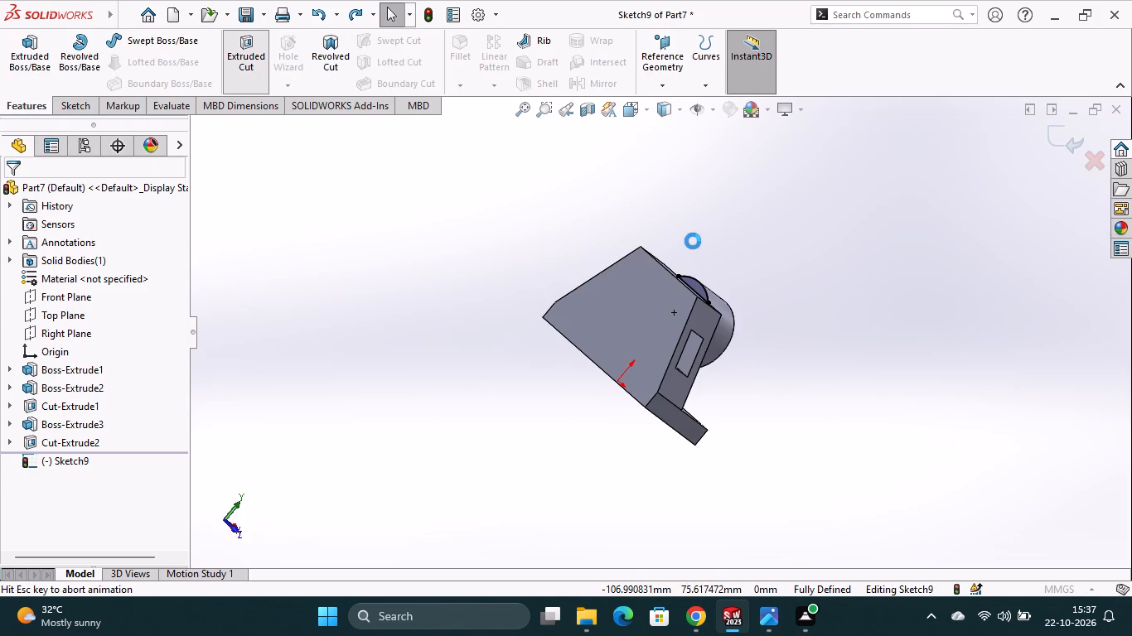
scroll(718, 268, "down", 5)
middle_click_drag(788, 368, 786, 373)
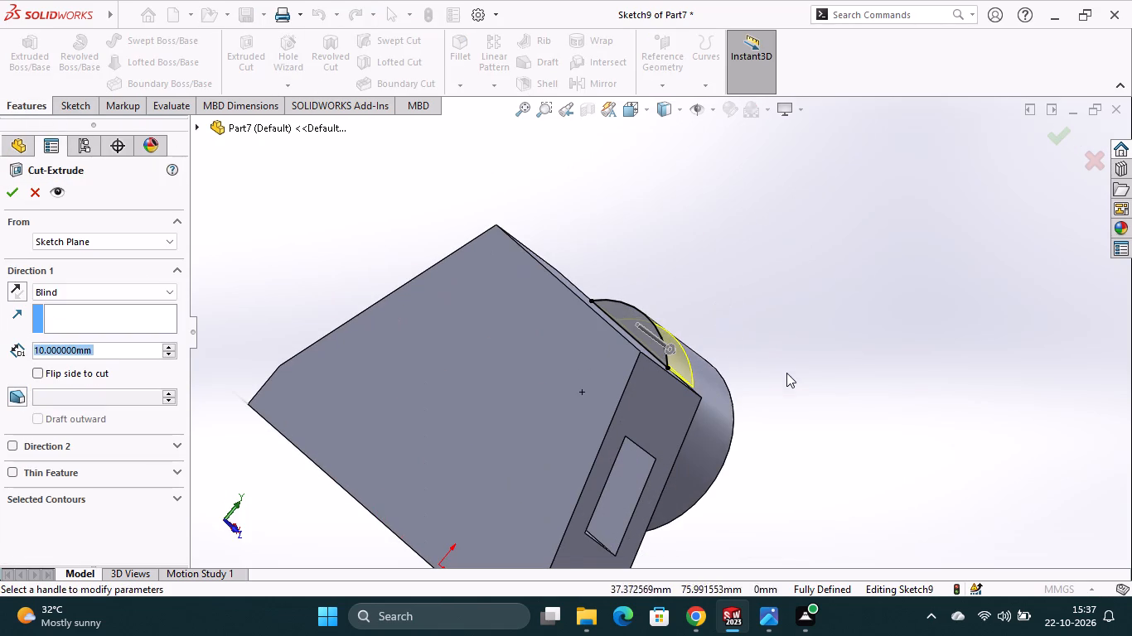
middle_click_drag(786, 373, 756, 384)
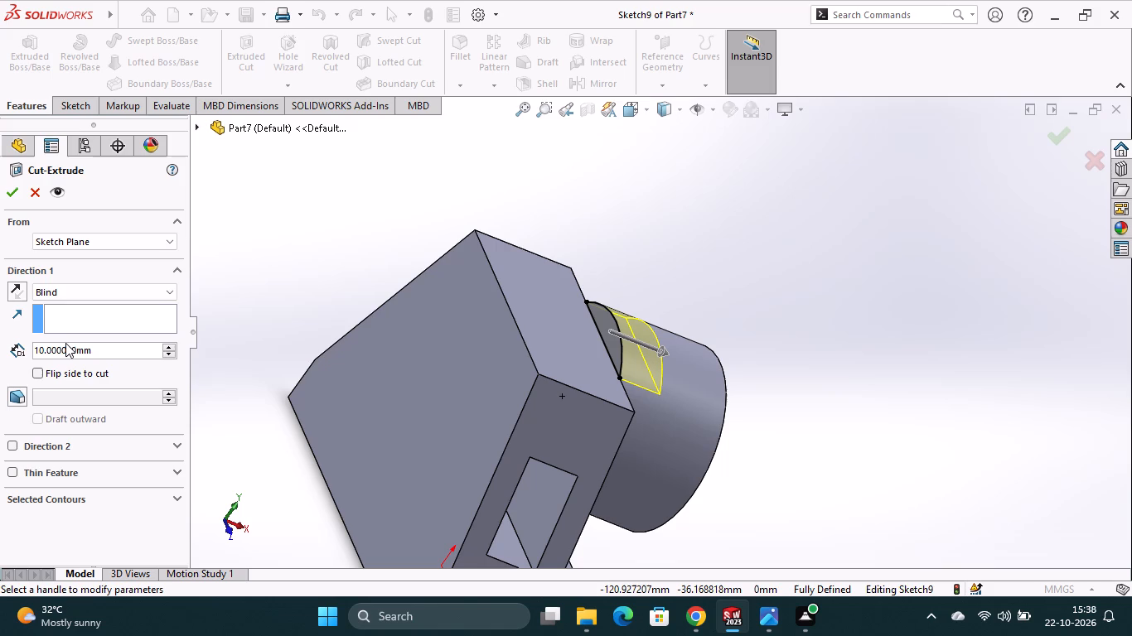
type("11")
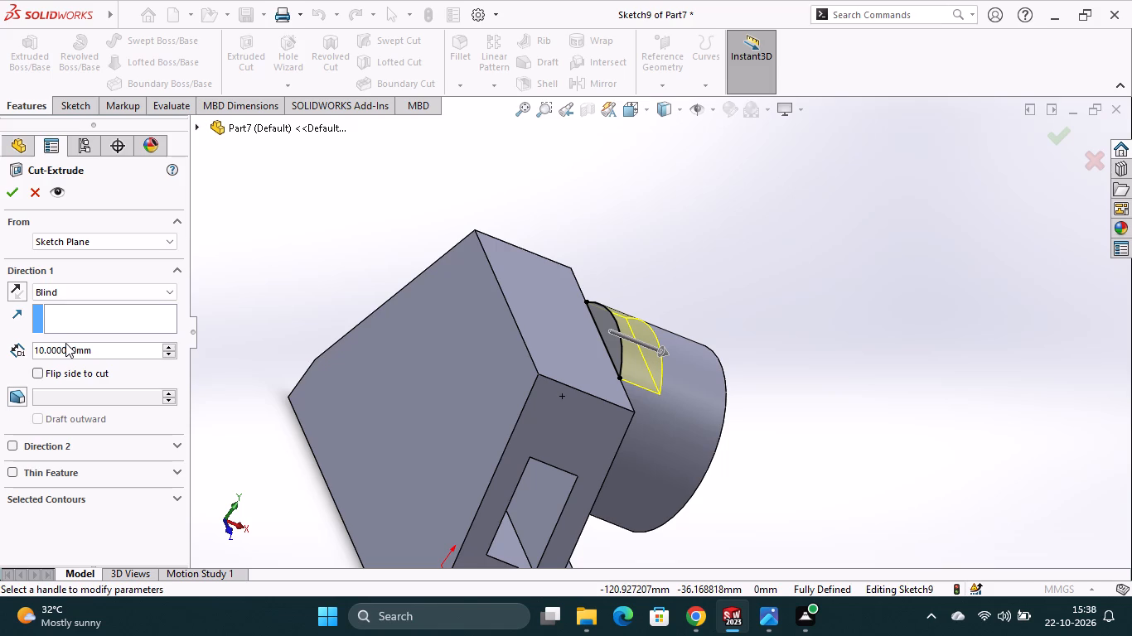
left_click(65, 343)
left_click(67, 351)
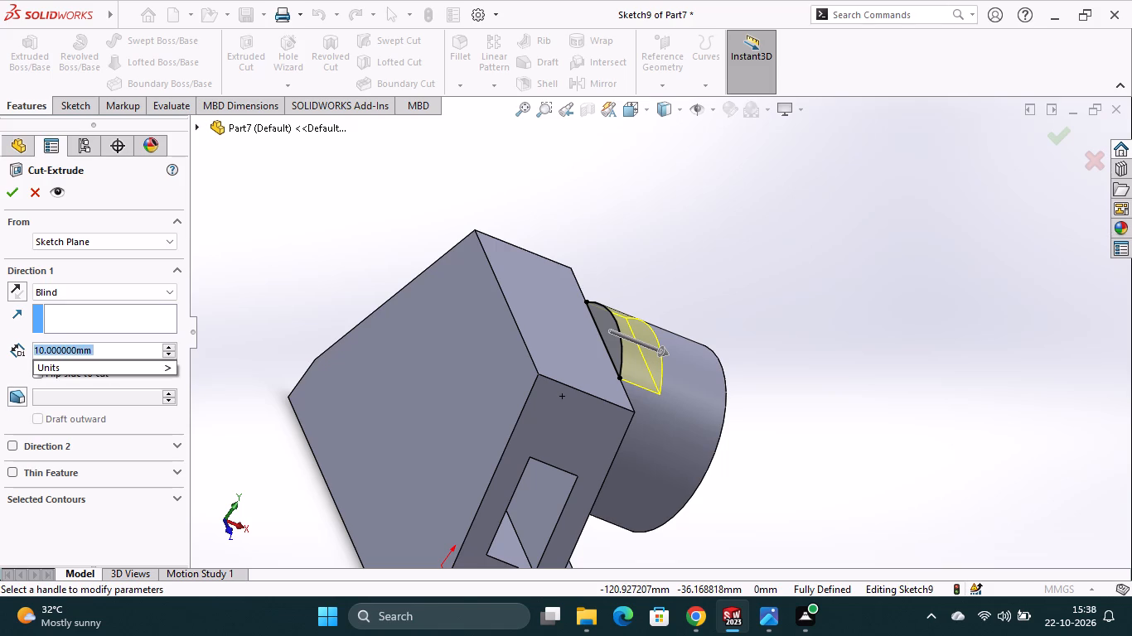
type("11")
key("Return")
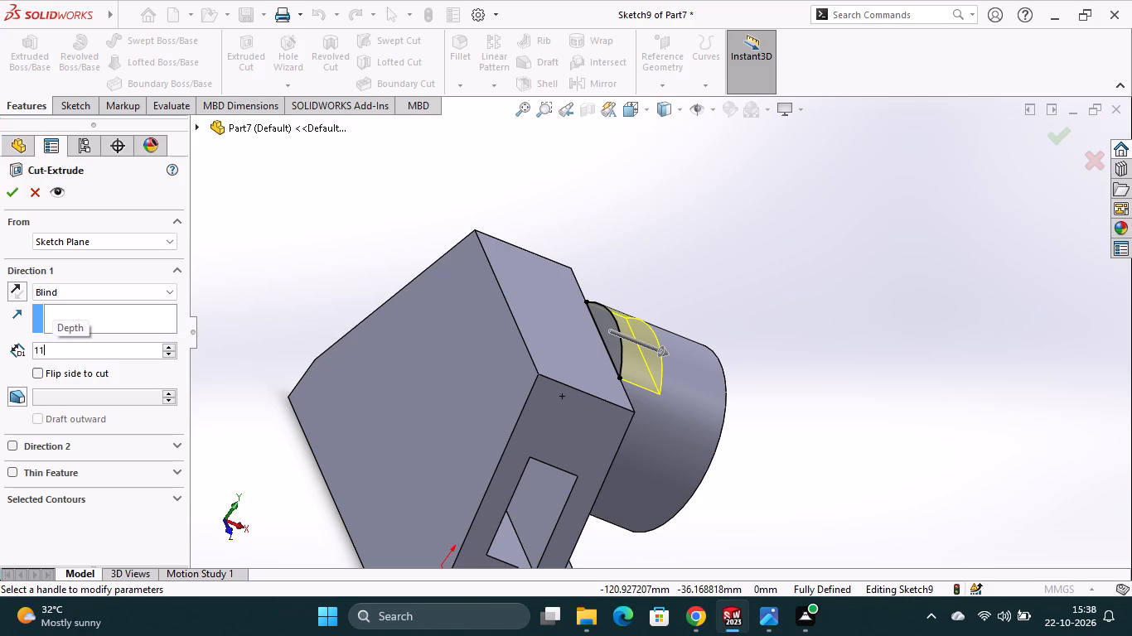
left_click(6, 194)
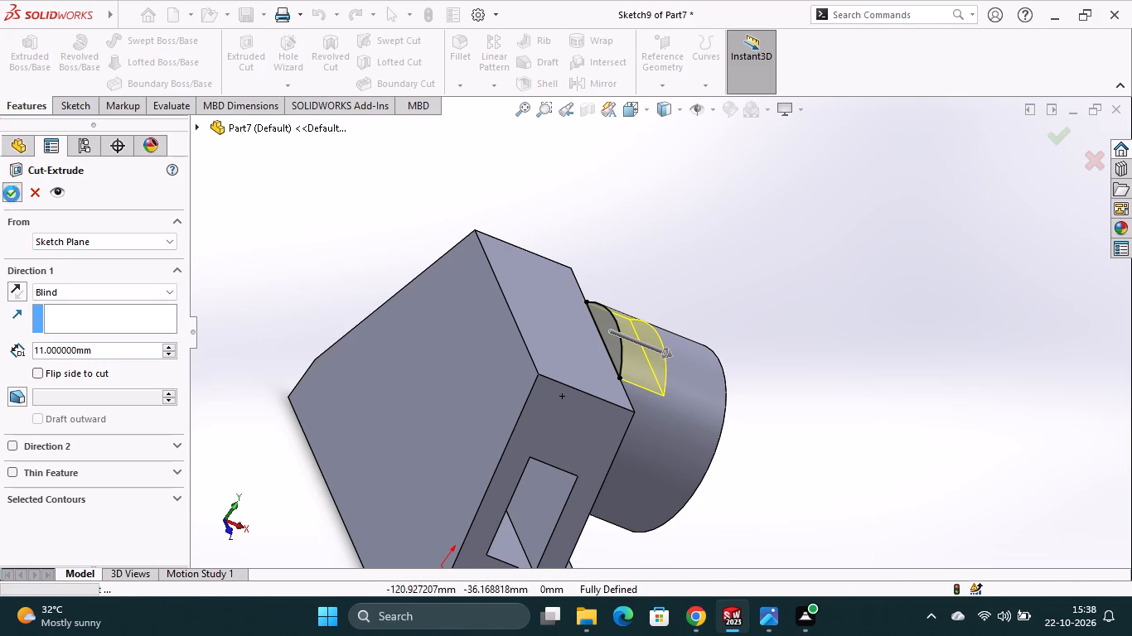
Inspect the cut at the top of the boss and orient the part to the isometric view.
left_click(675, 254)
left_click_drag(782, 364, 780, 373)
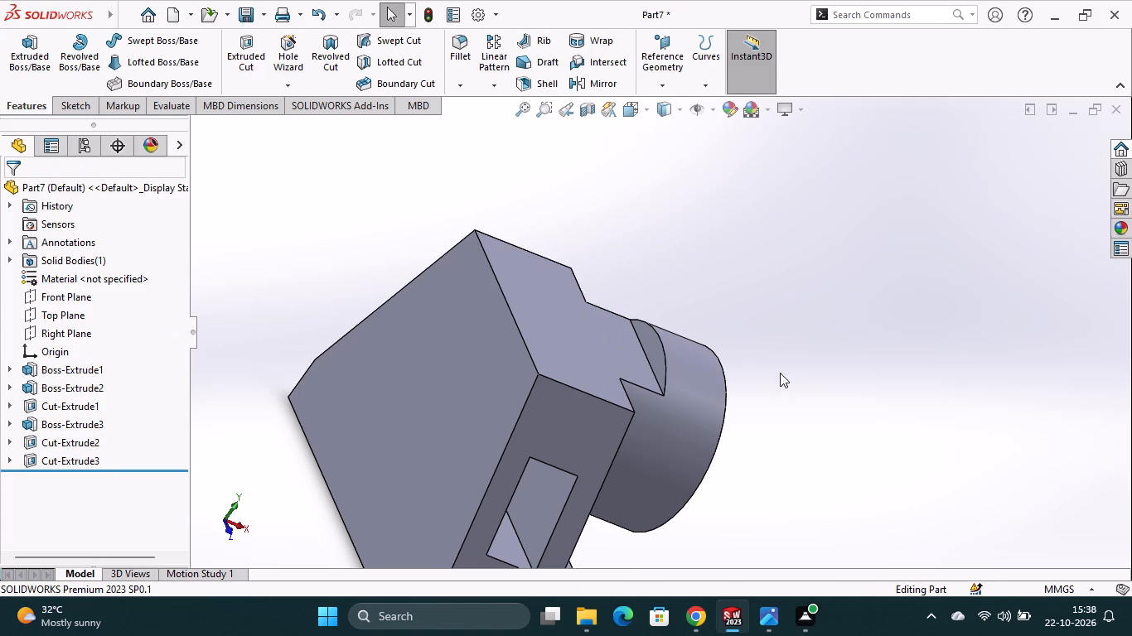
left_click_drag(780, 373, 759, 390)
scroll(759, 390, "up", 2)
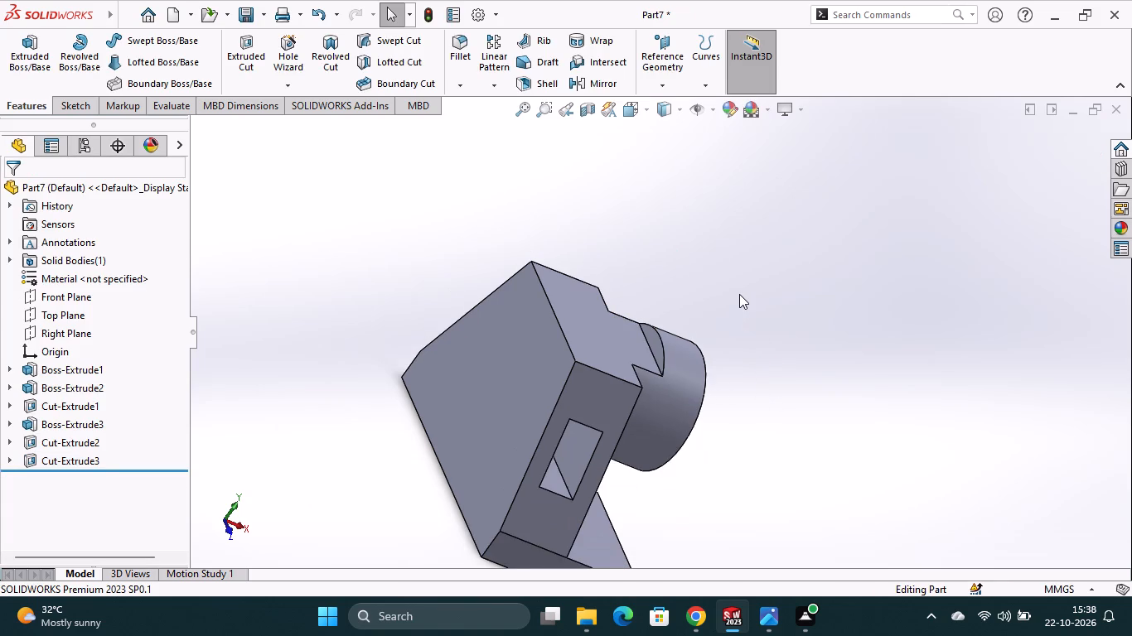
scroll(739, 302, "down", 4)
left_click(649, 116)
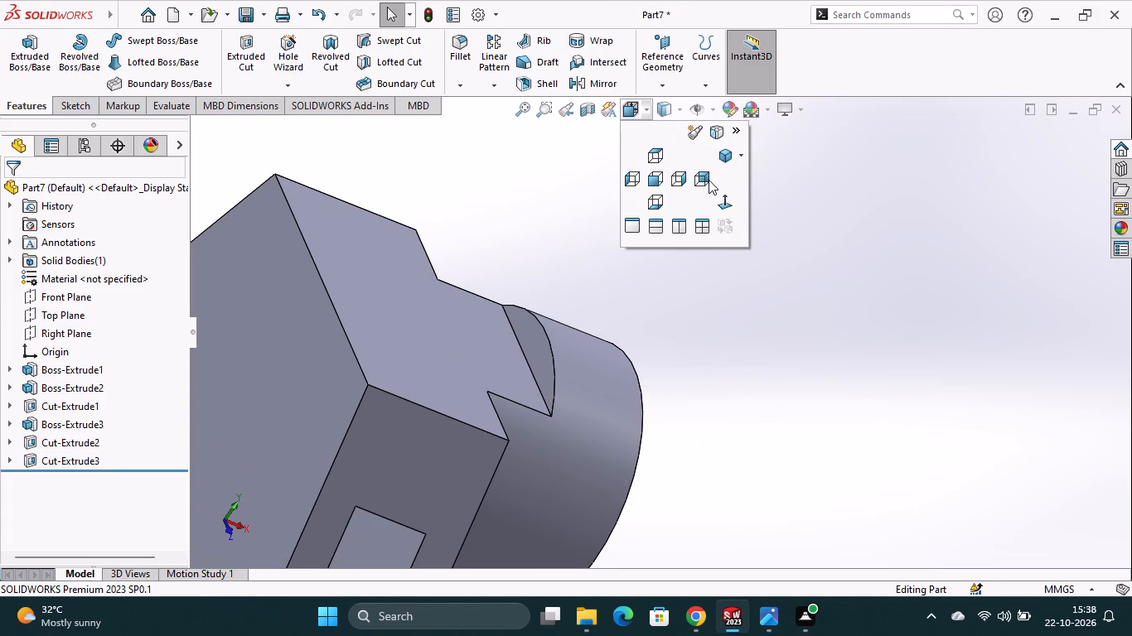
left_click(723, 161)
left_click(853, 282)
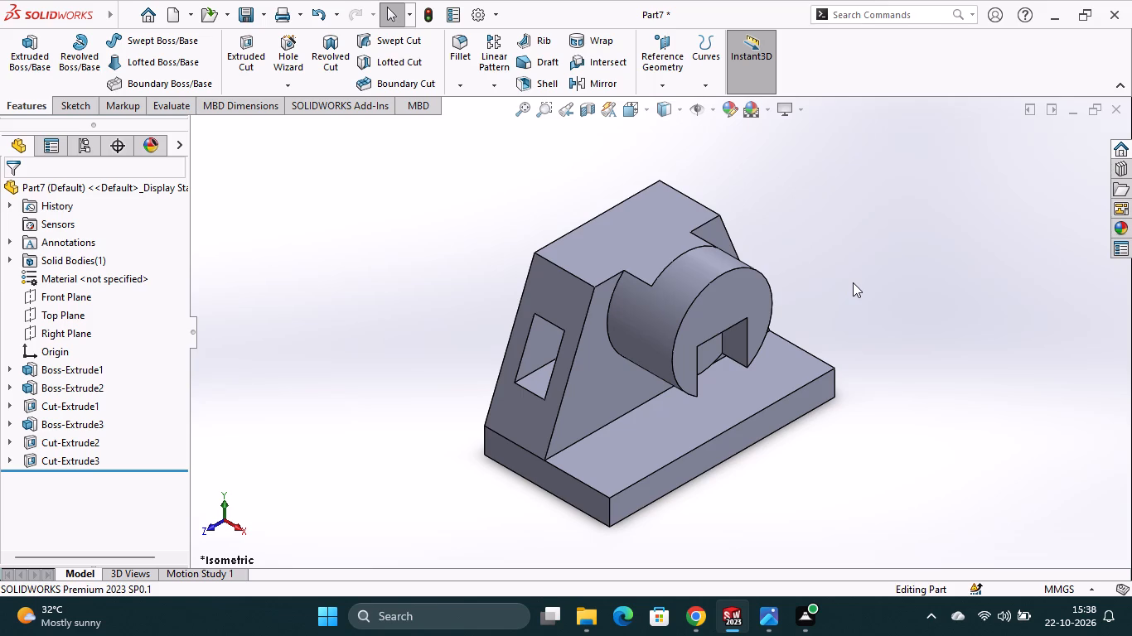
Save the part as Part54 in the Solidworks folder.
key("ctrl+s")
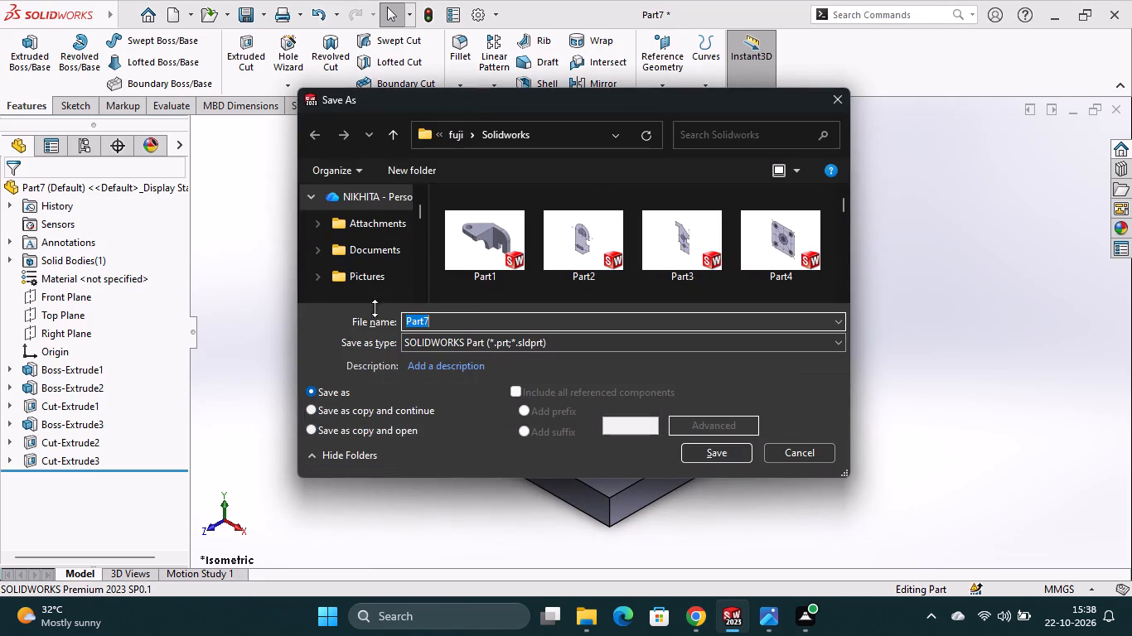
left_click(550, 320)
left_click(550, 320)
key("BackSpace")
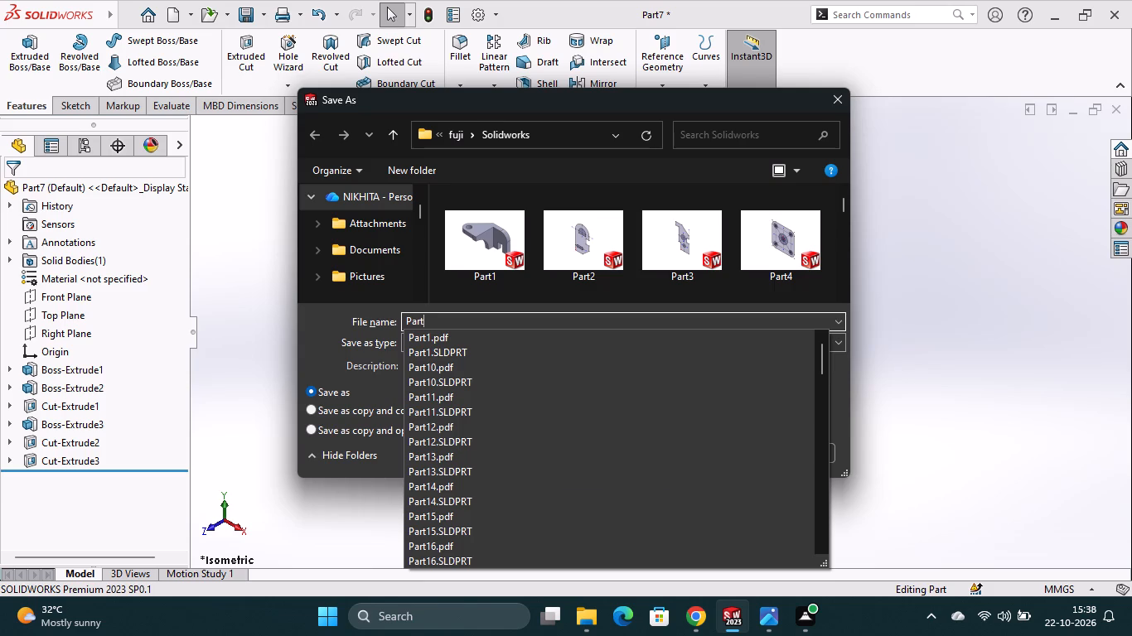
key("5")
key("4")
key("Return")
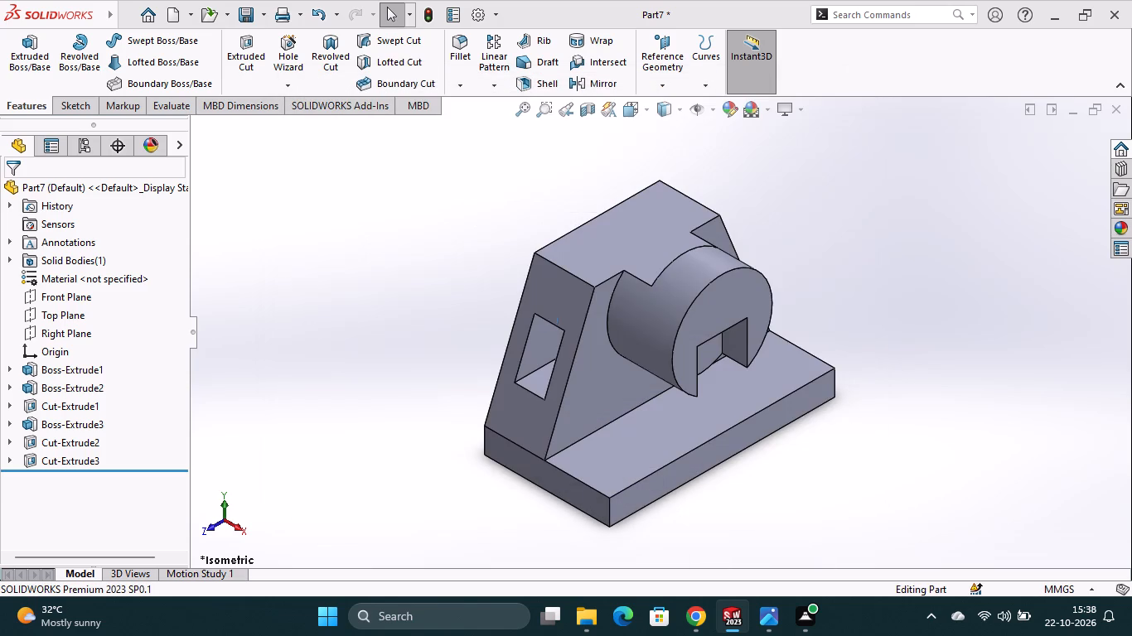
Save a copy of Part54 in Adobe Portable Document Format (PDF).
left_click(263, 15)
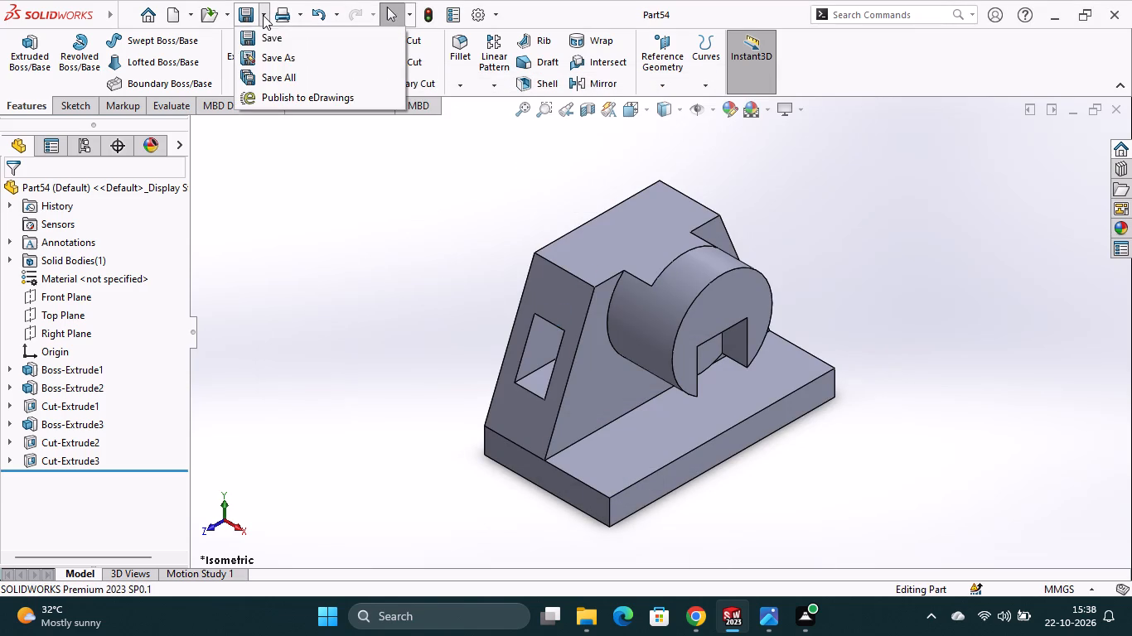
left_click(277, 67)
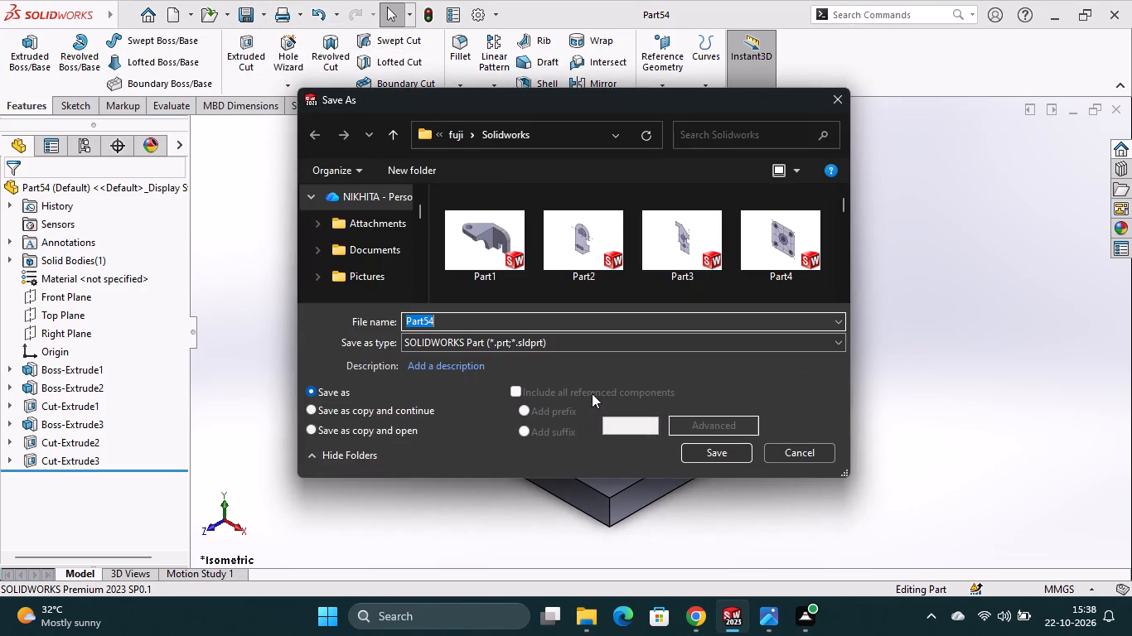
left_click(604, 346)
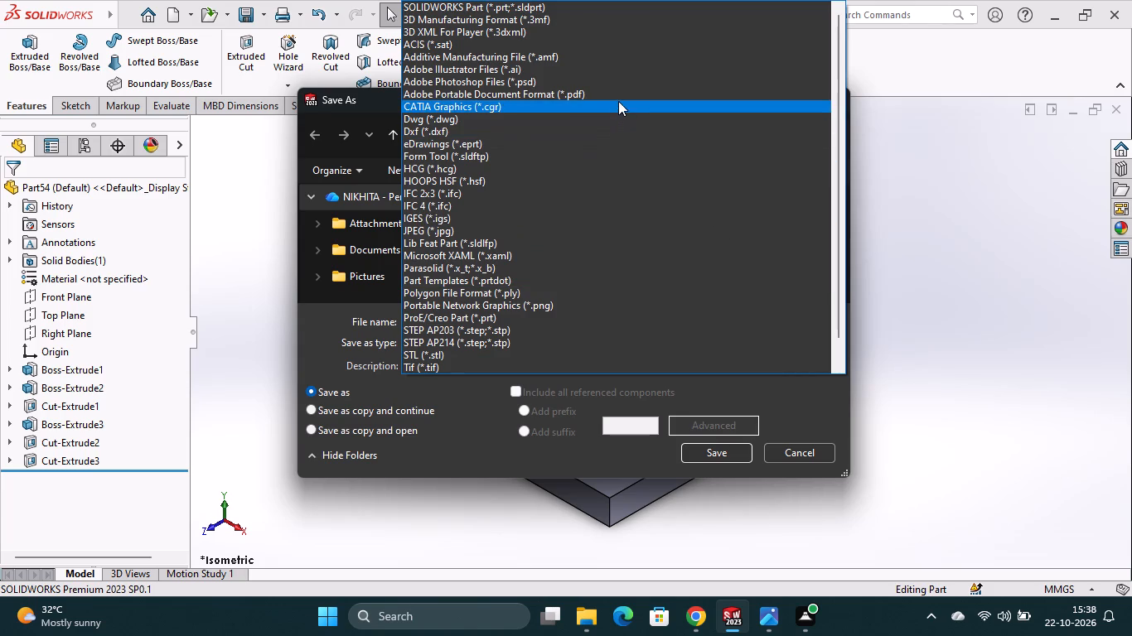
left_click(620, 97)
left_click(724, 492)
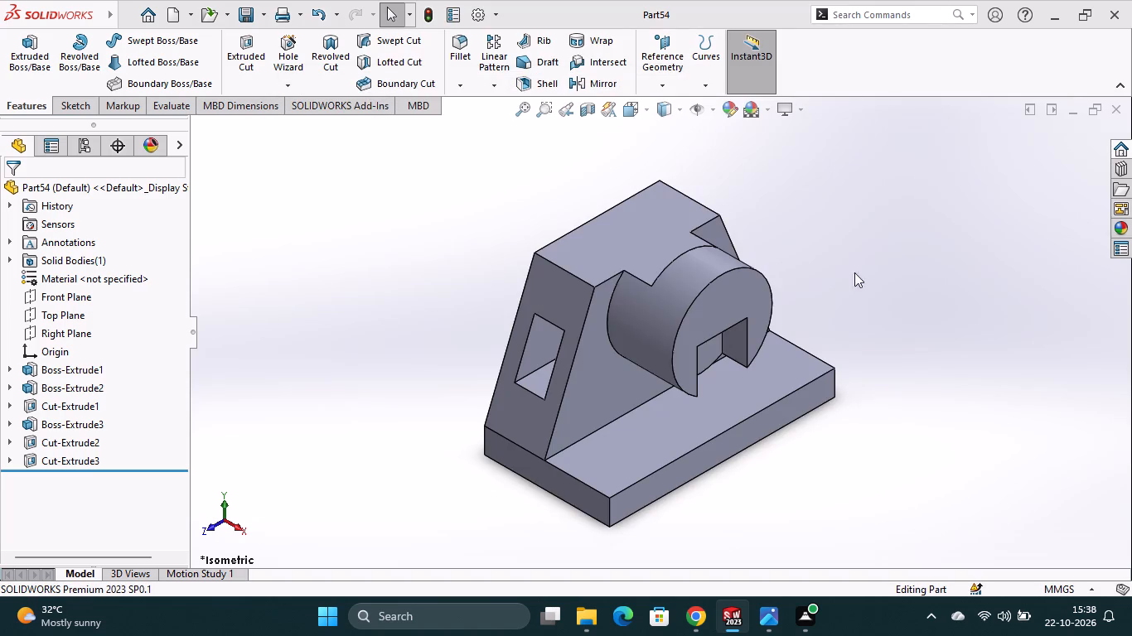